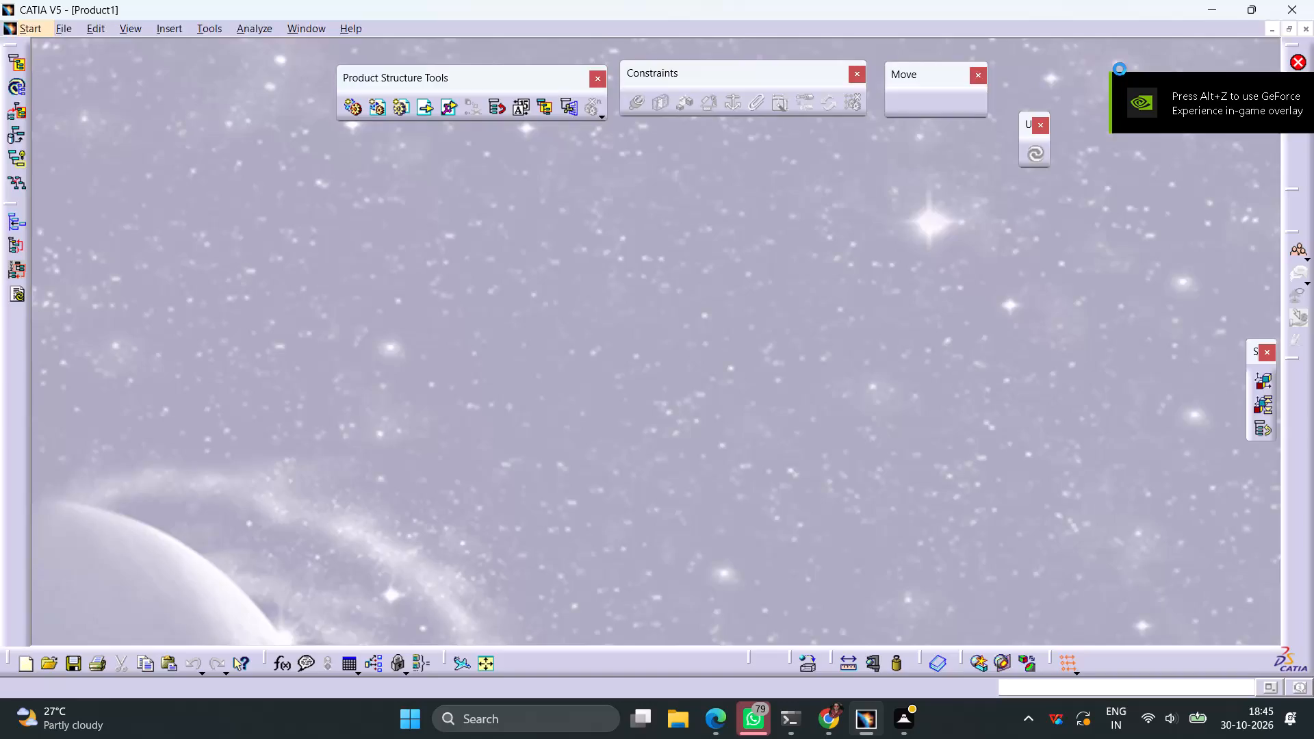
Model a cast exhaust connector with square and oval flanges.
Start recording a new macro with CATScript as its language.
left_click(198, 29)
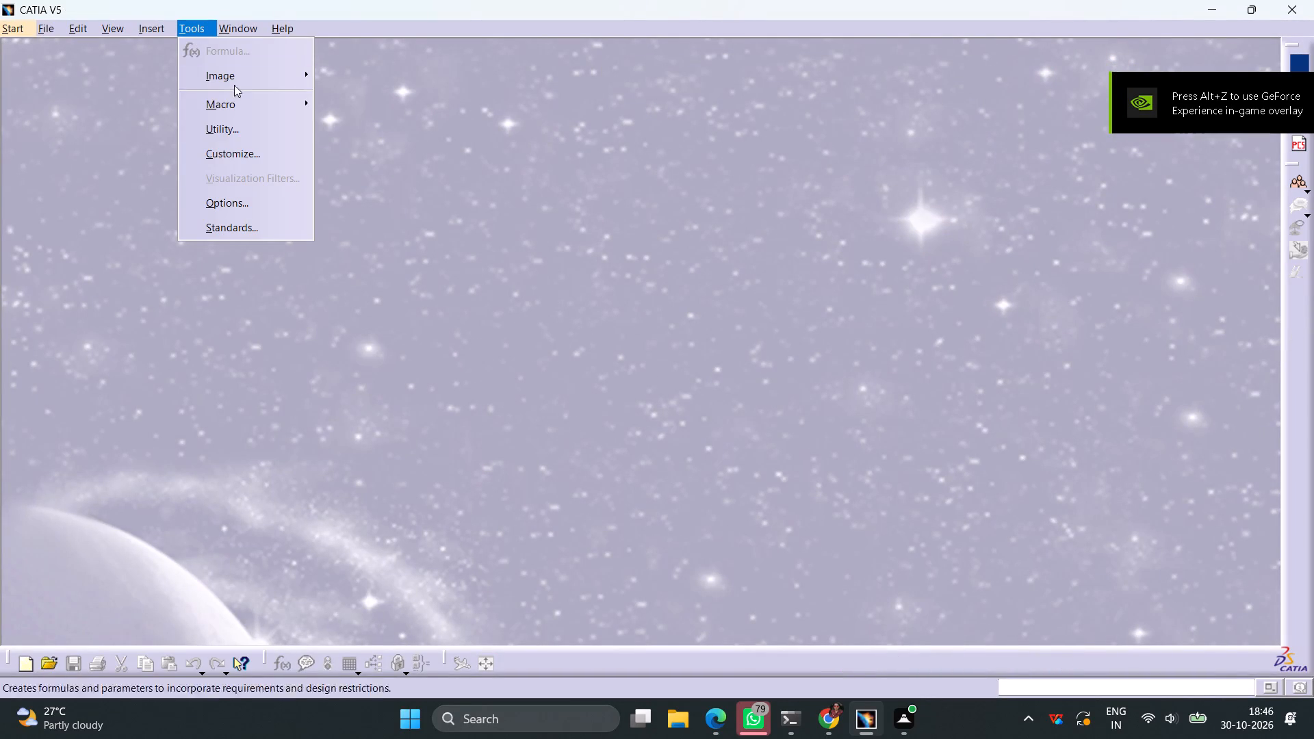
left_click(253, 109)
left_click(409, 128)
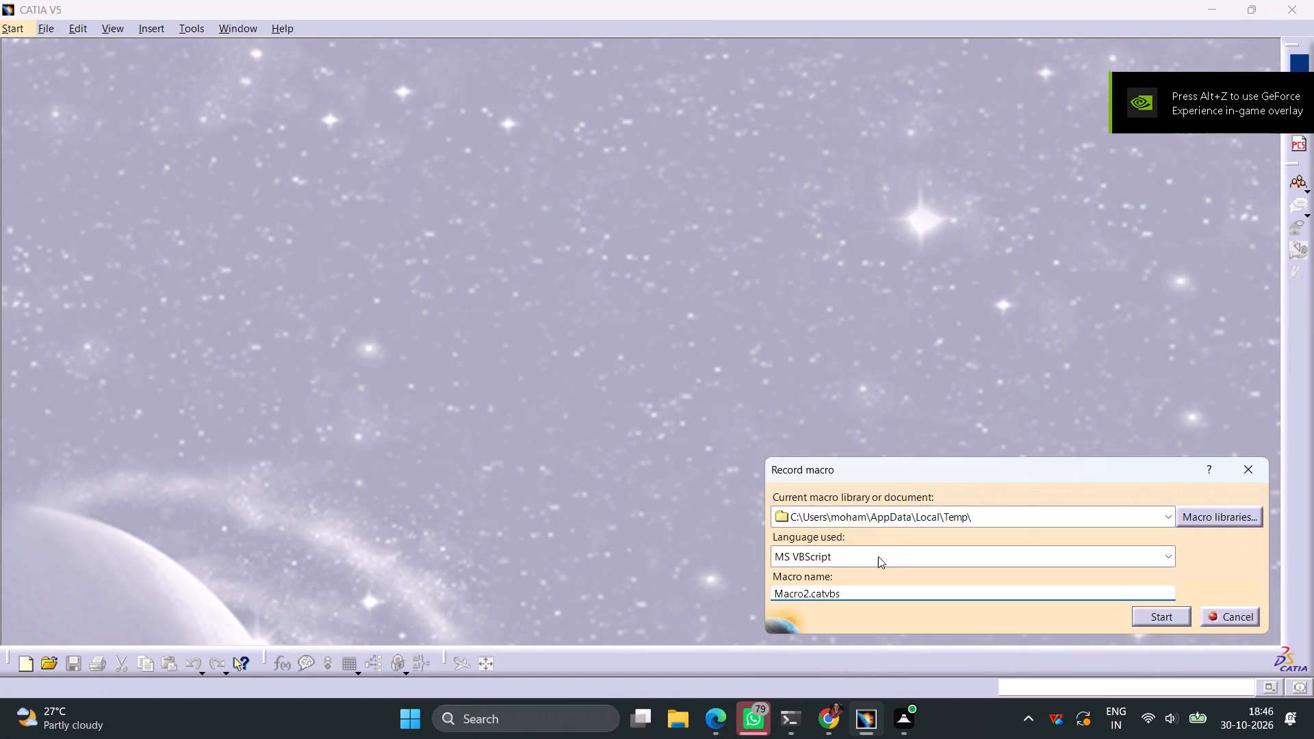
left_click(874, 561)
left_click(808, 580)
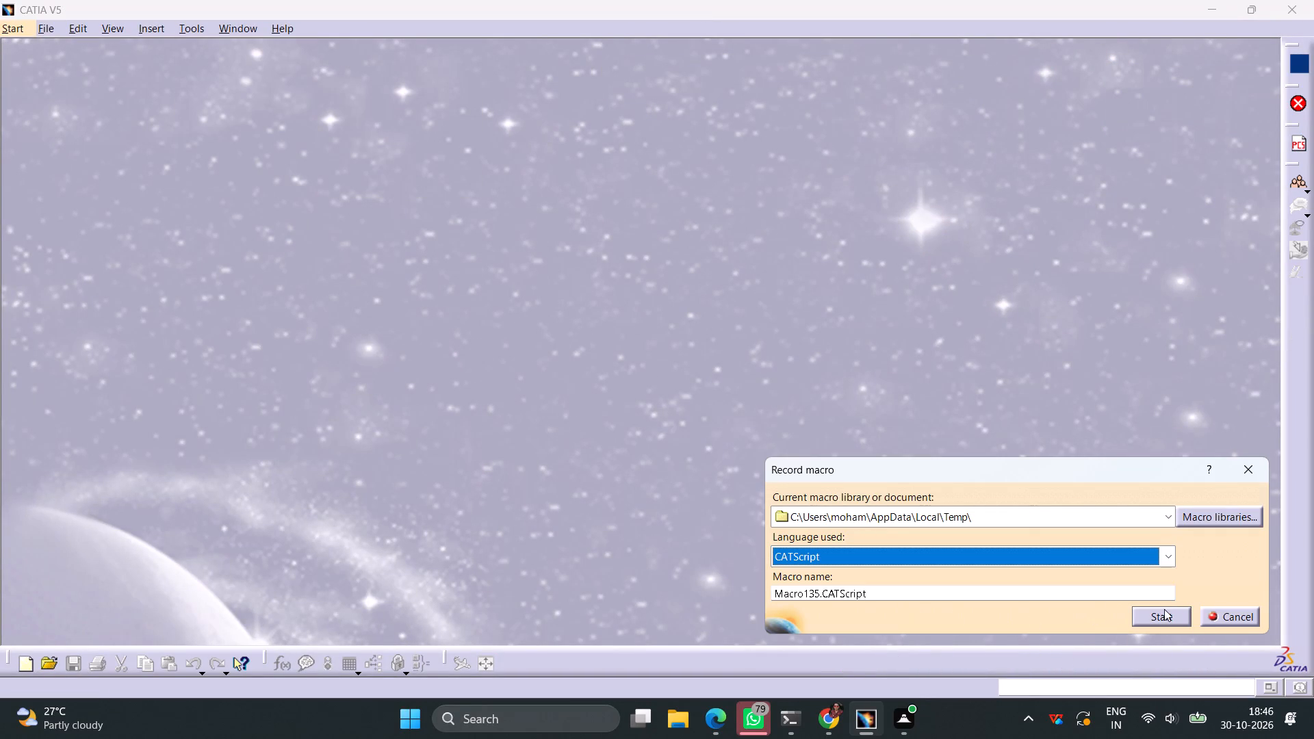
left_click(1159, 619)
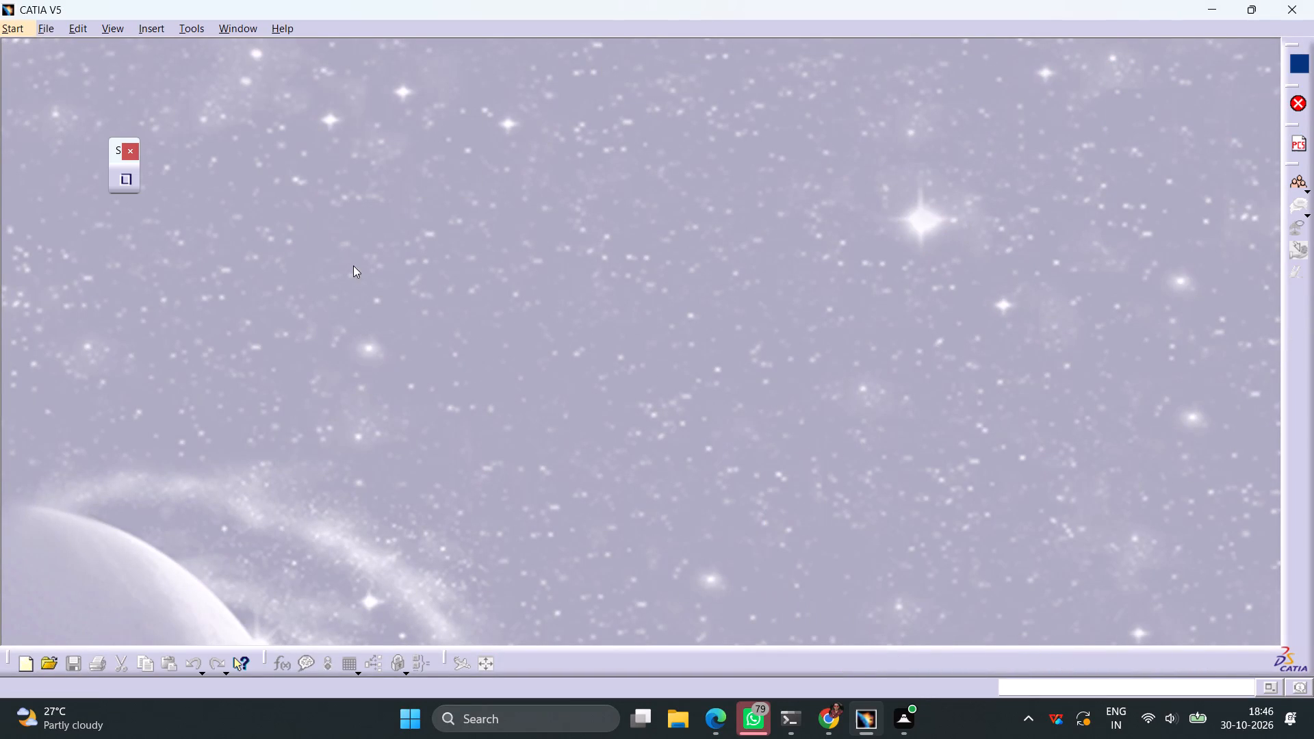
Create a new part in the Part Design workbench.
left_click(27, 29)
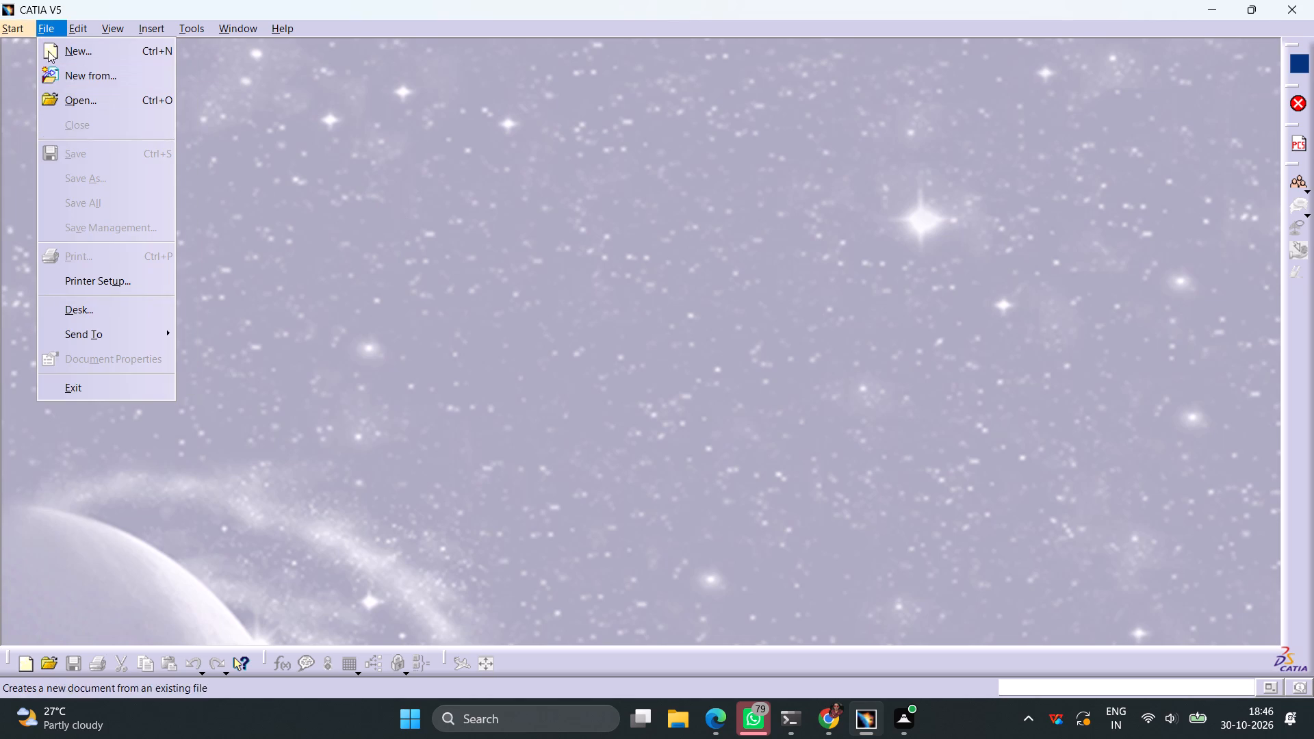
left_click(64, 99)
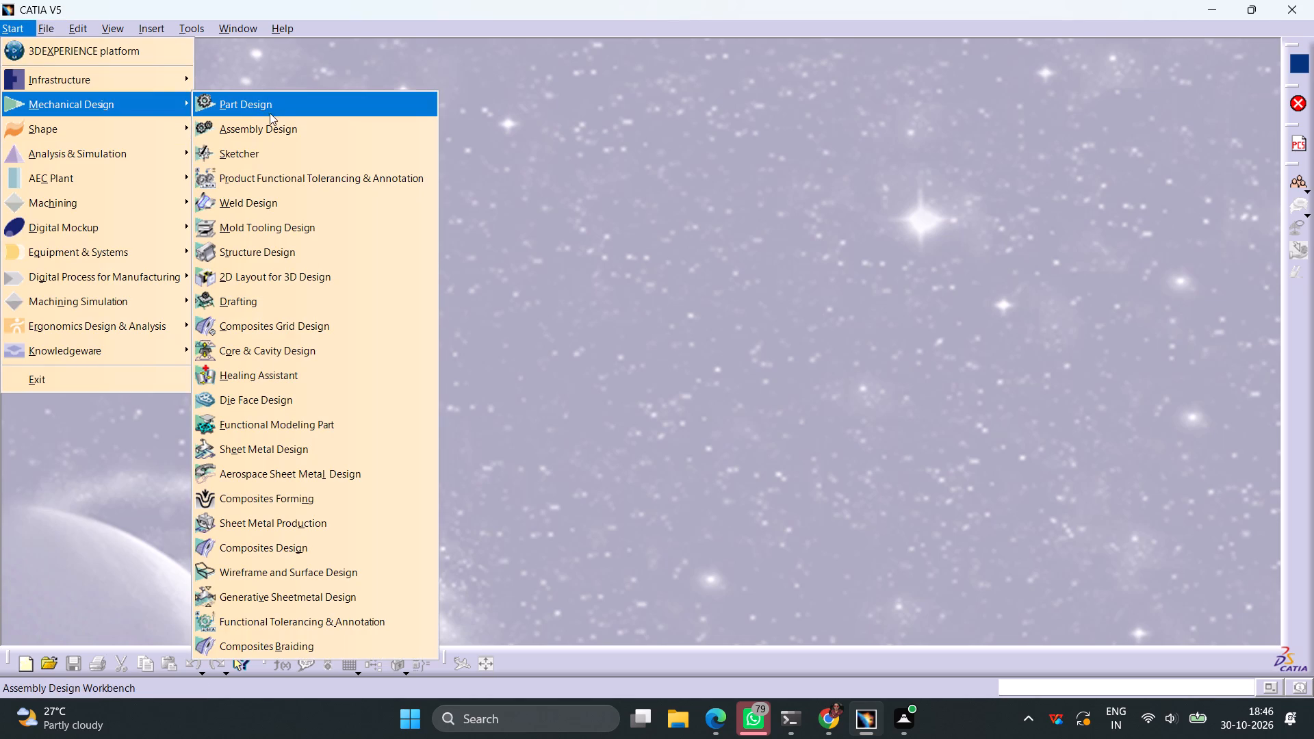
left_click(265, 112)
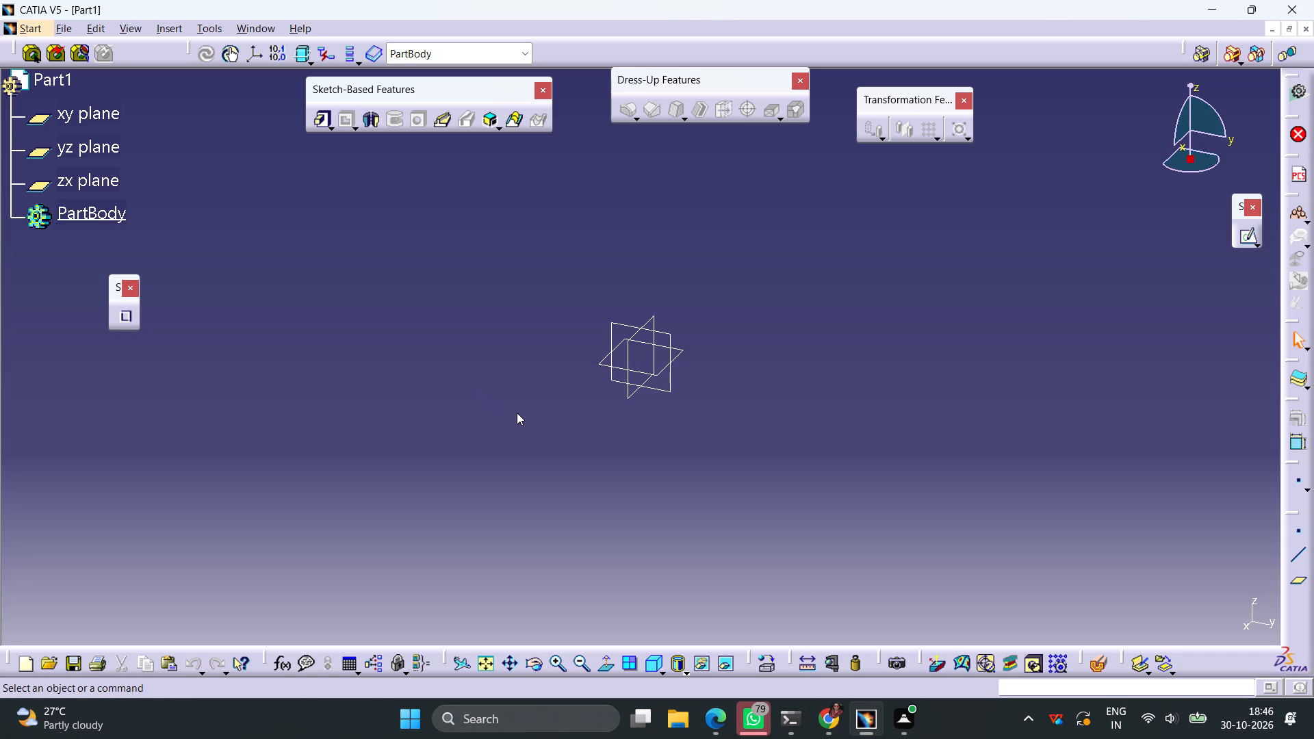
Open a sketch on the yz plane and draw a vertical line about 36 mm long upward from the origin.
left_click(654, 391)
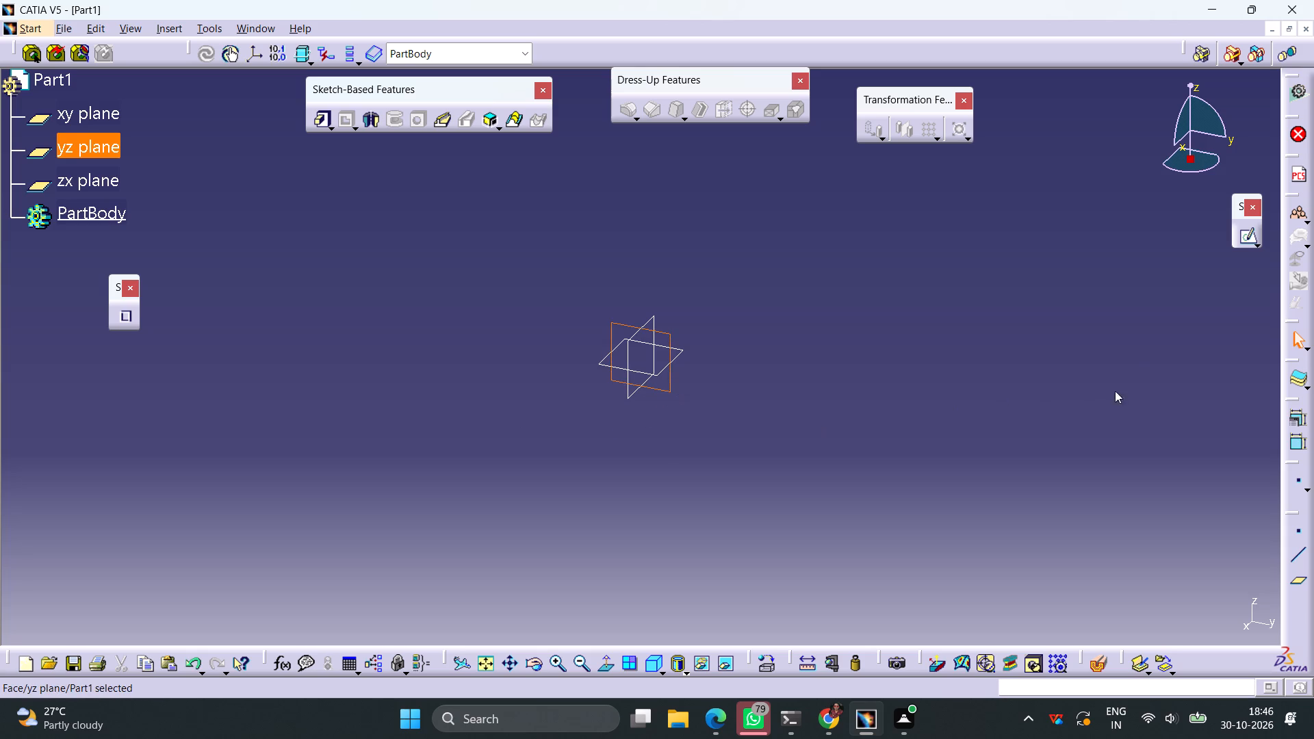
left_click(1248, 240)
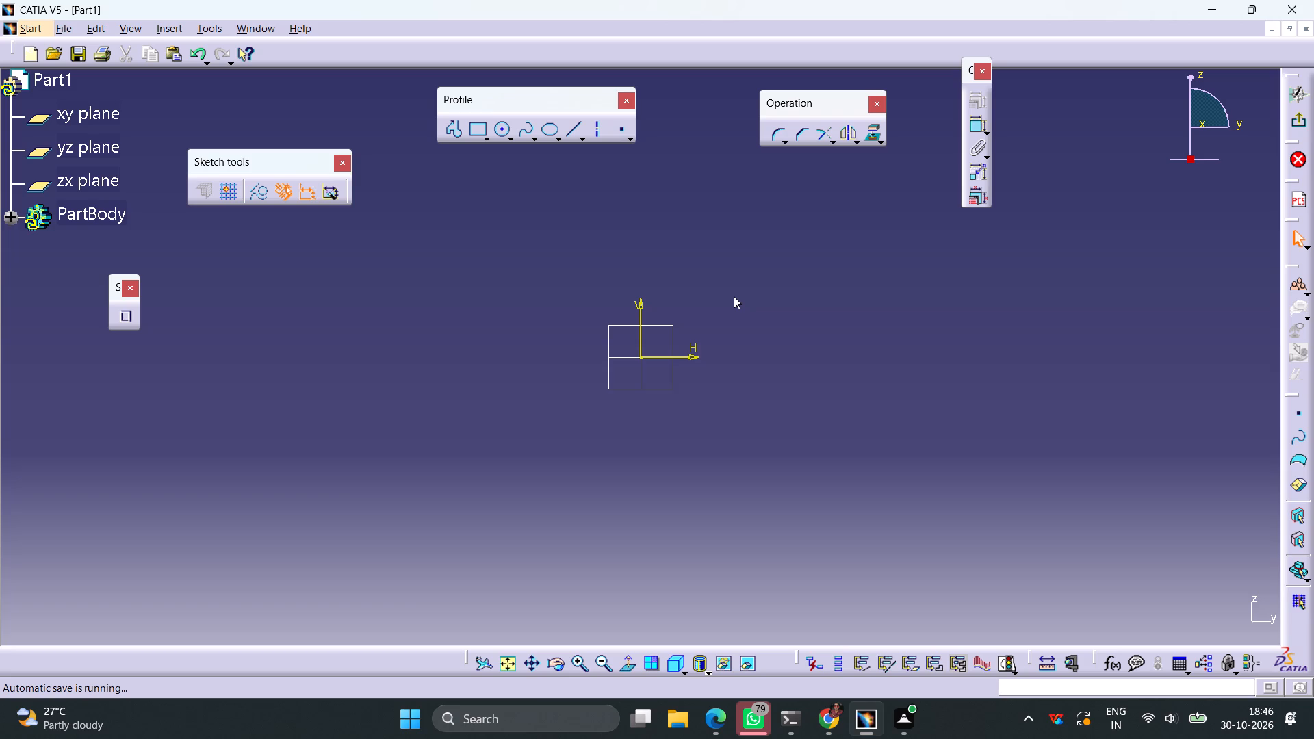
left_click(567, 127)
left_click(643, 356)
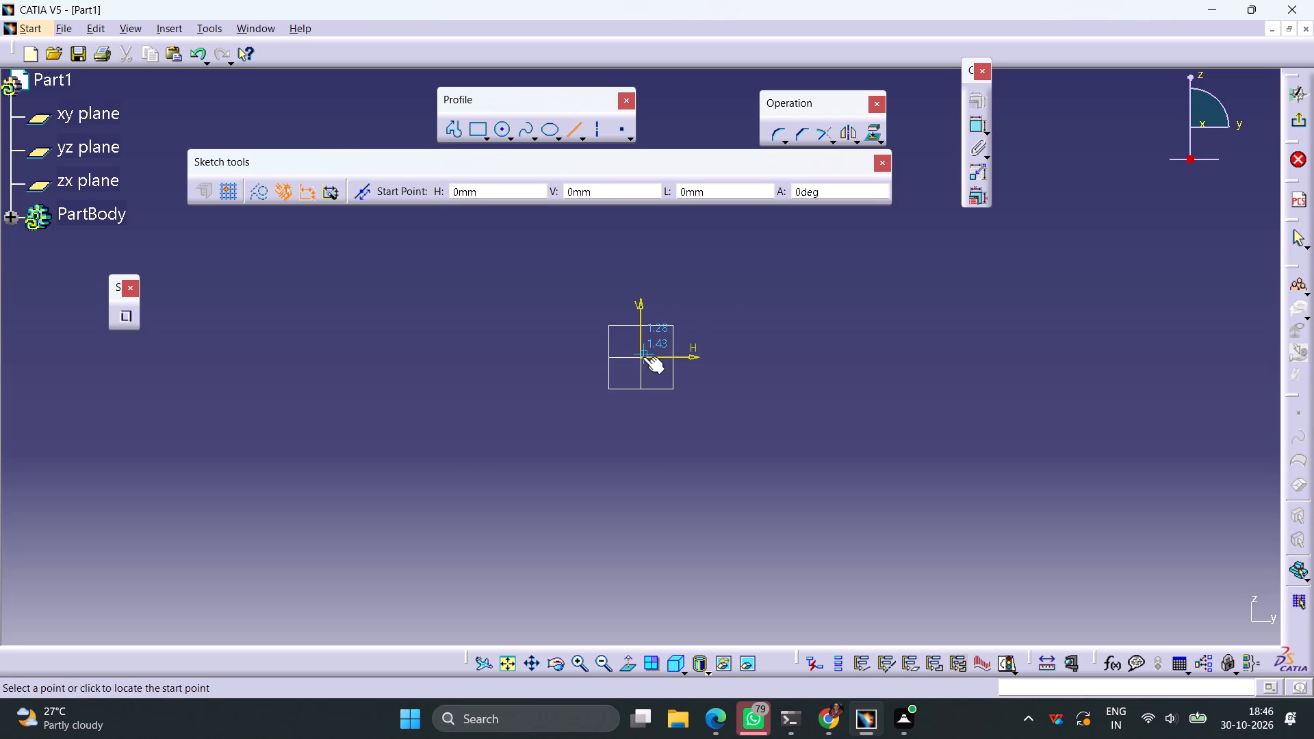
left_click(641, 270)
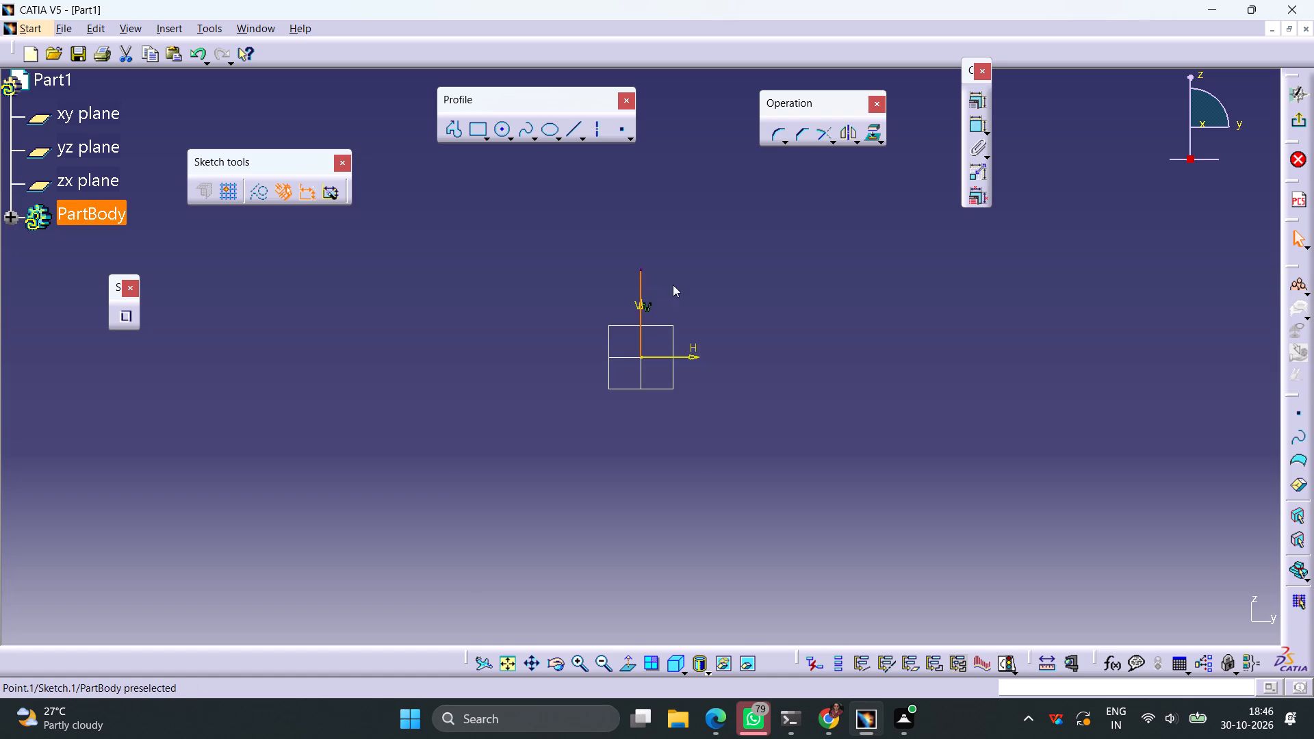
Dimension the vertical line and set its length to 200 mm.
left_click(972, 129)
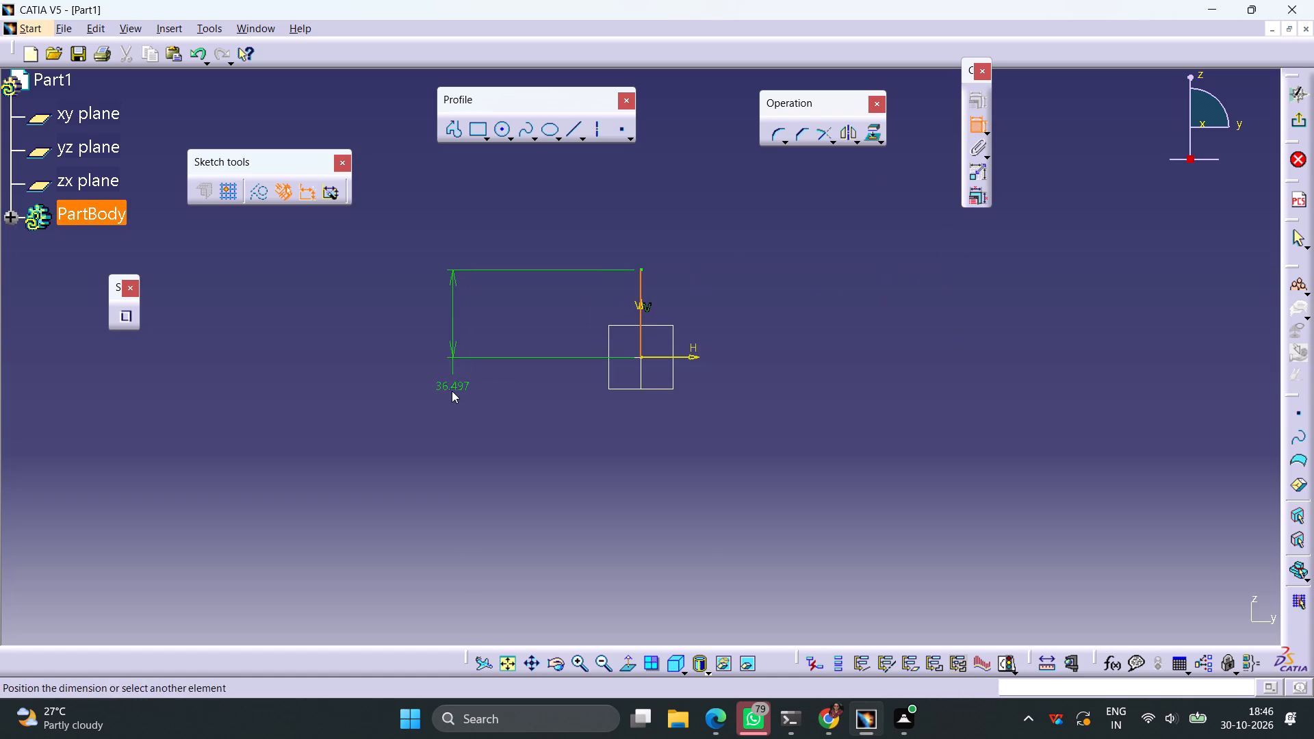
left_click(459, 395)
double_click(472, 390)
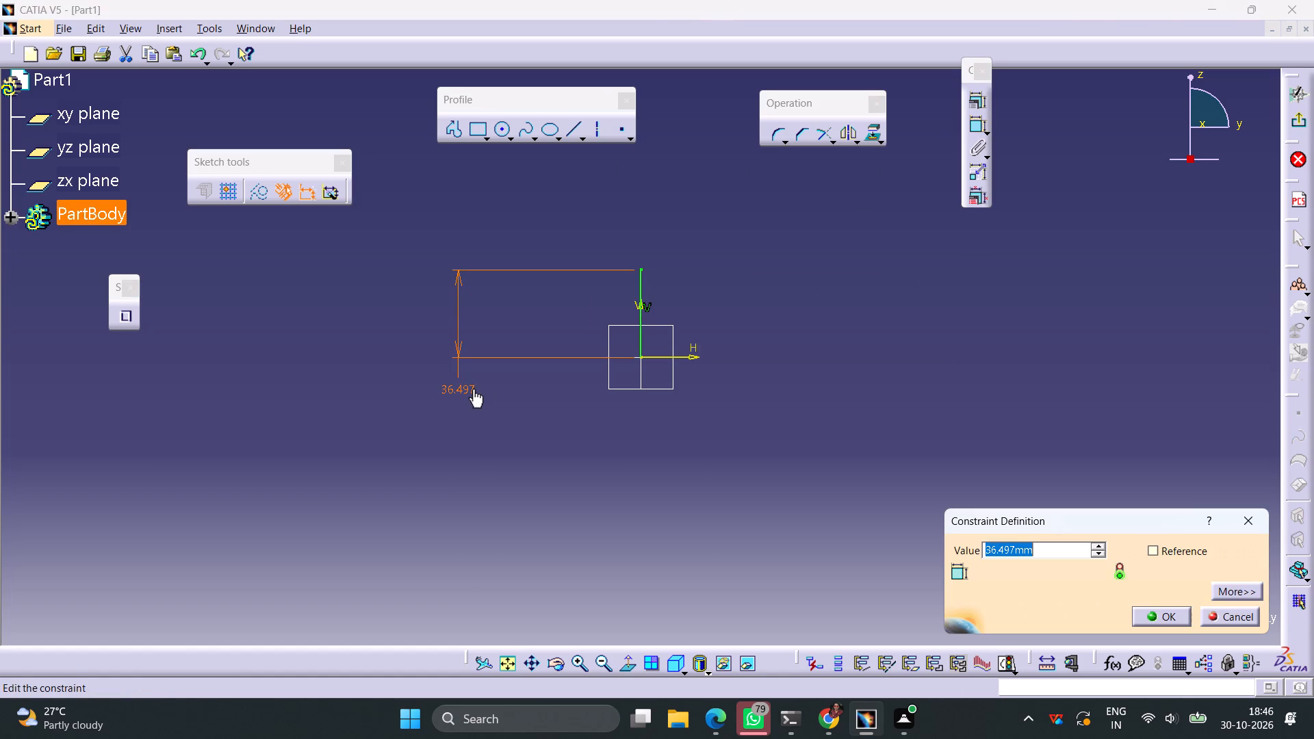
type("200")
key("Return")
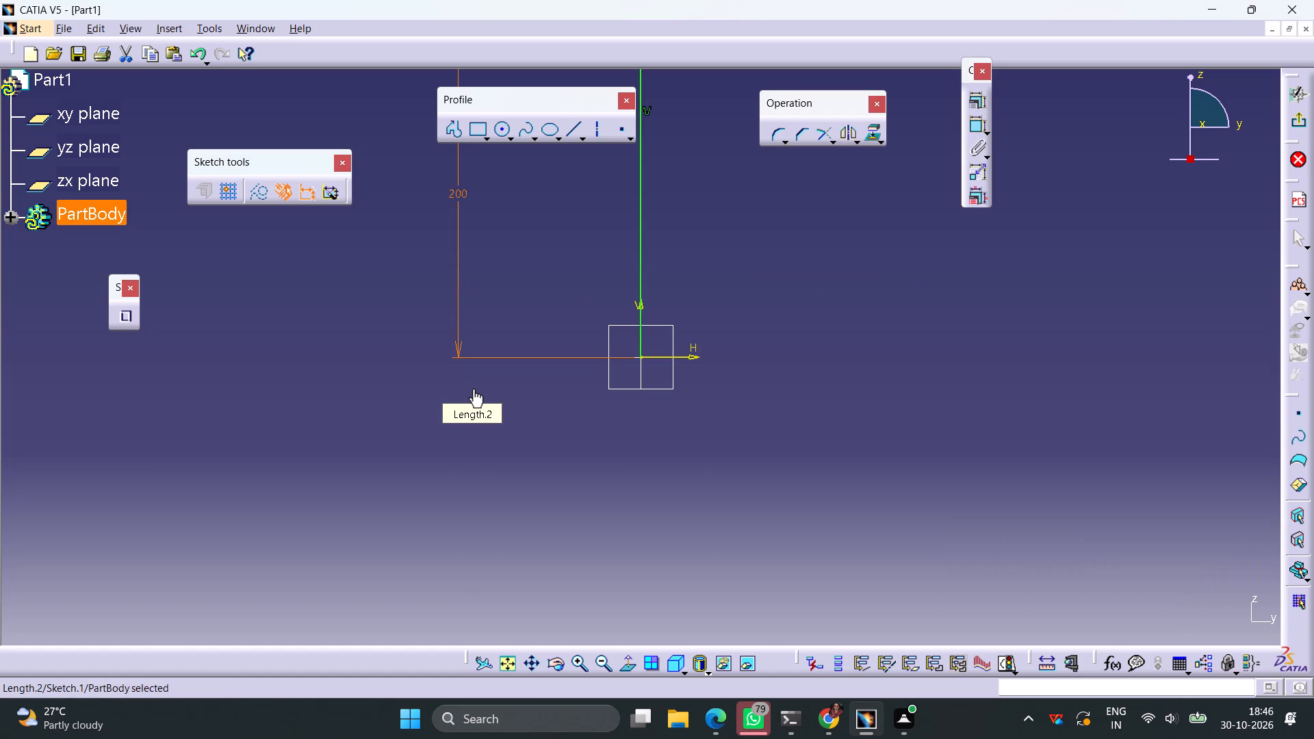
Draw a horizontal line about 134 mm long from the vertical line's upper end, toward positive H.
middle_click_drag(718, 334, 700, 412, "ctrl")
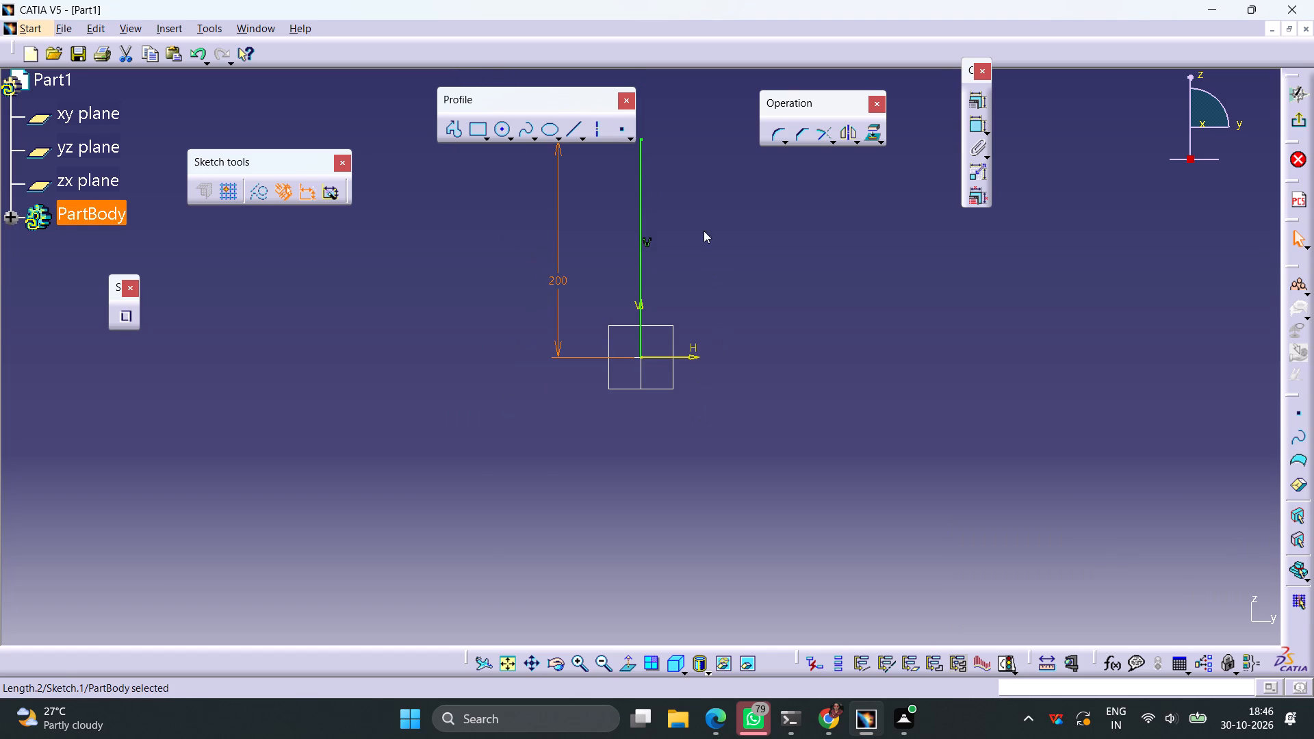
middle_click_drag(704, 231, 663, 429)
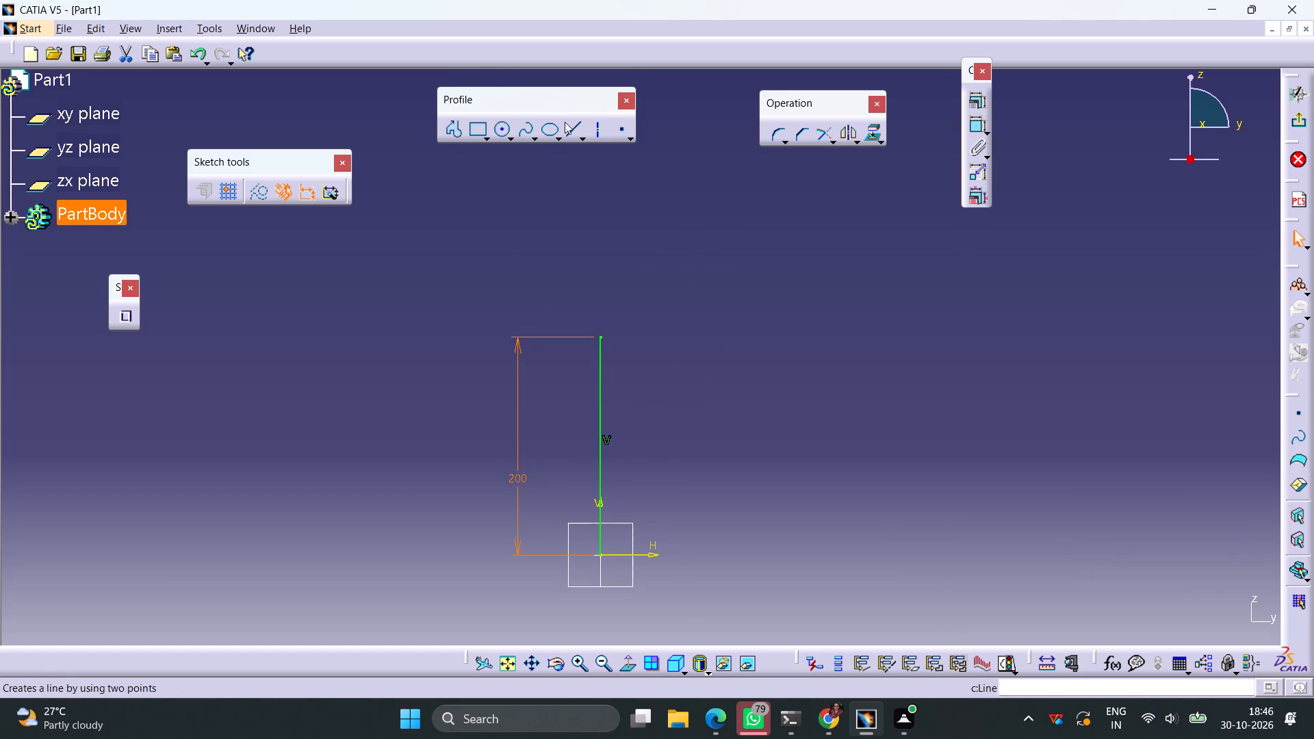
left_click(569, 122)
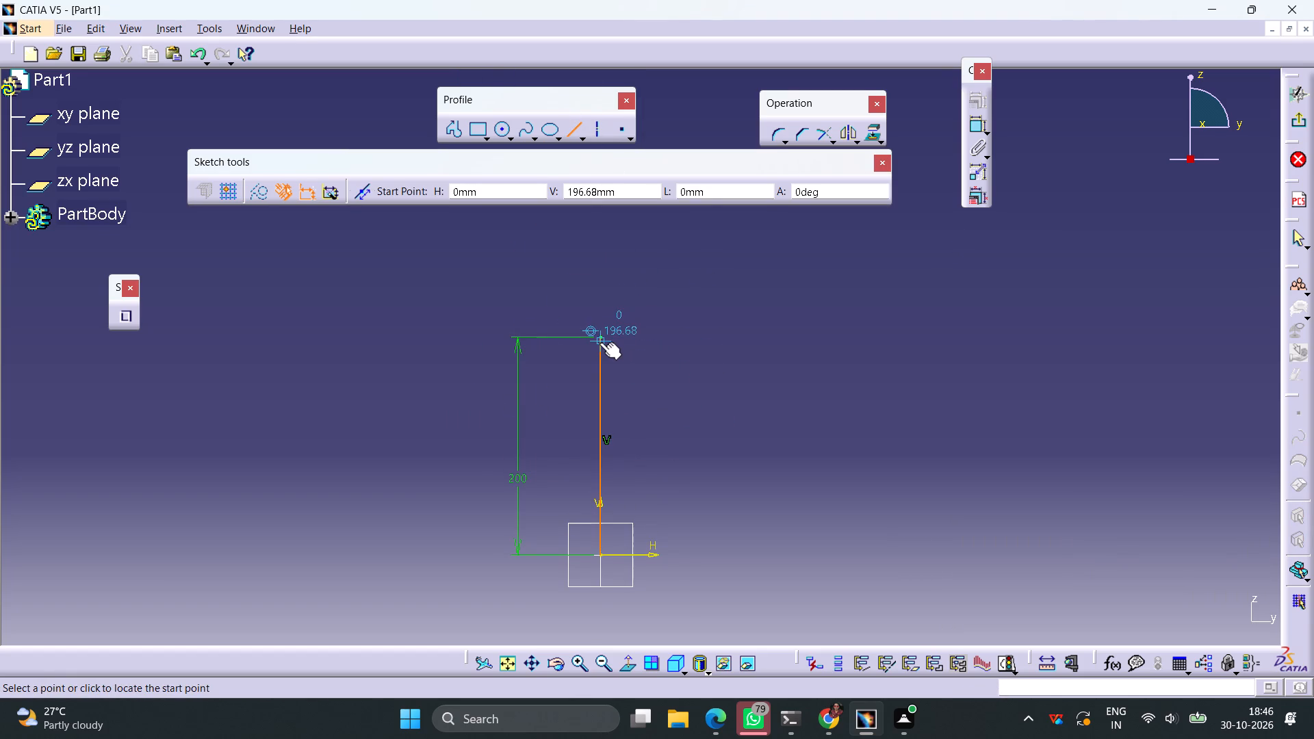
left_click(601, 338)
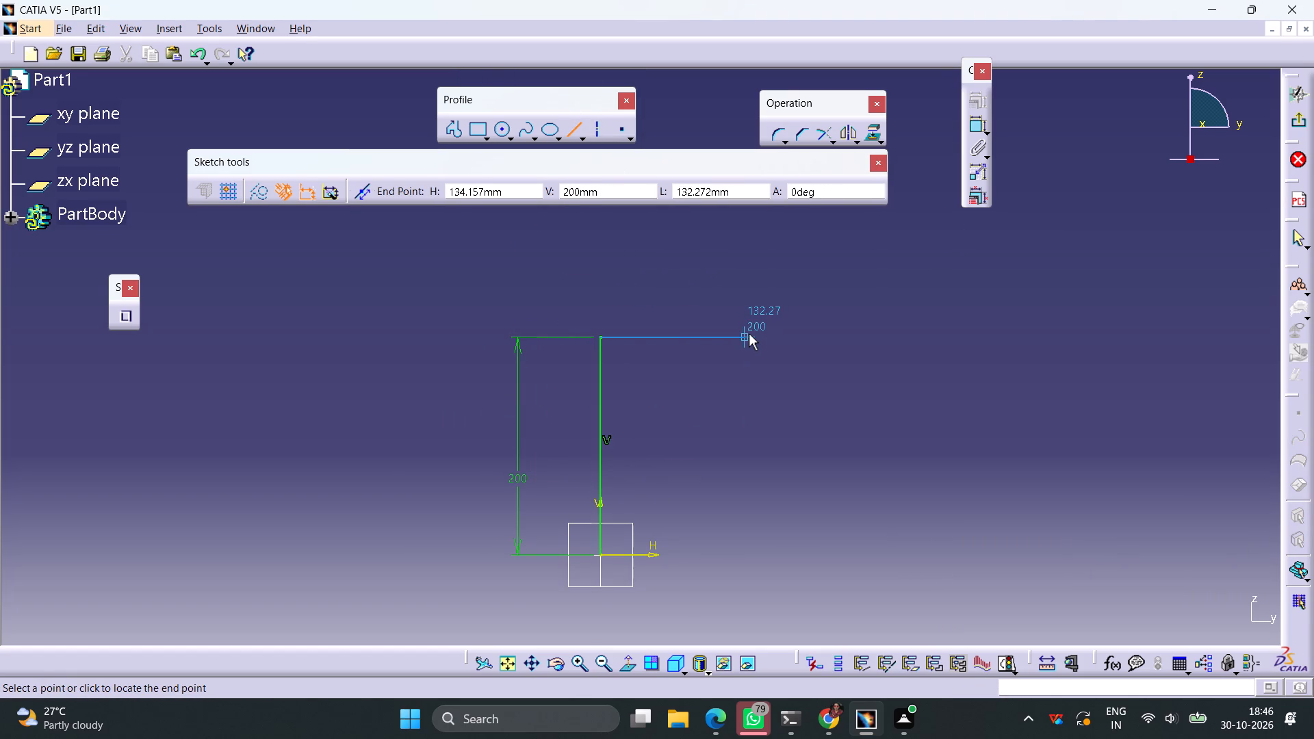
left_click(749, 334)
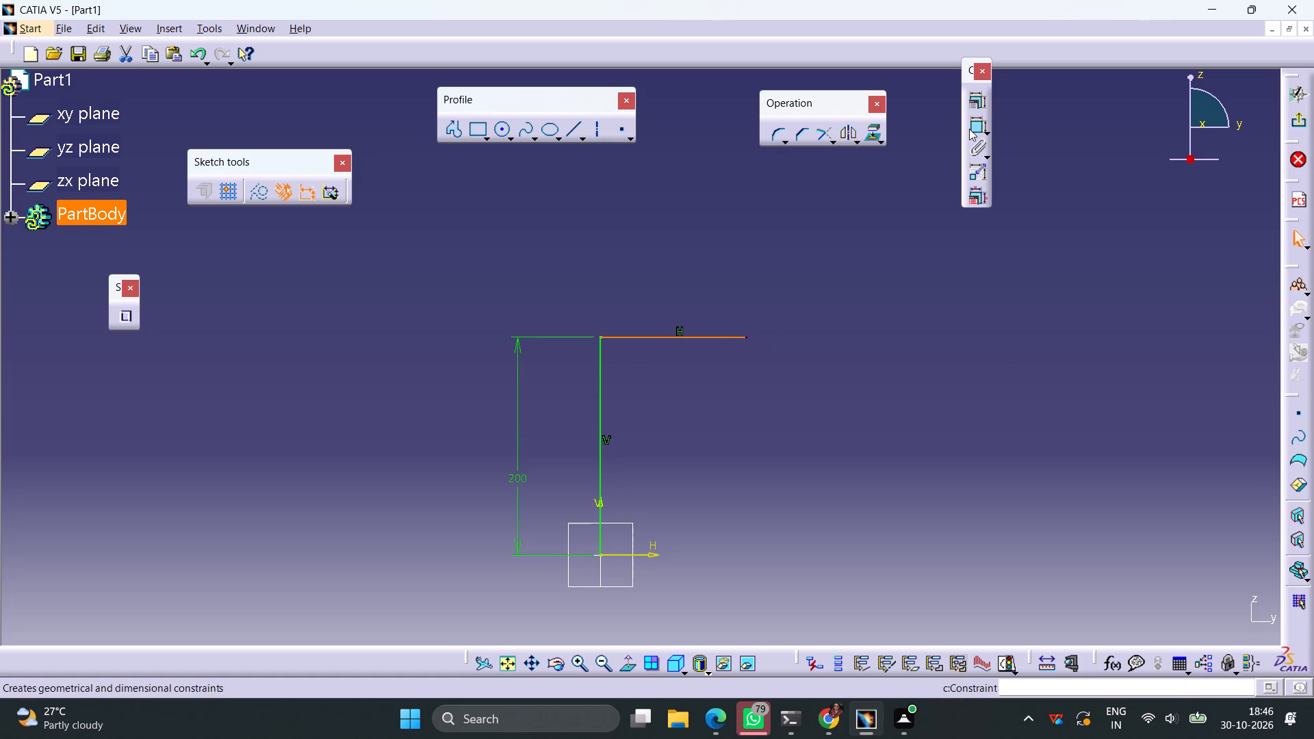
Dimension the horizontal line and set its length to 180 mm.
left_click(969, 129)
left_click(704, 271)
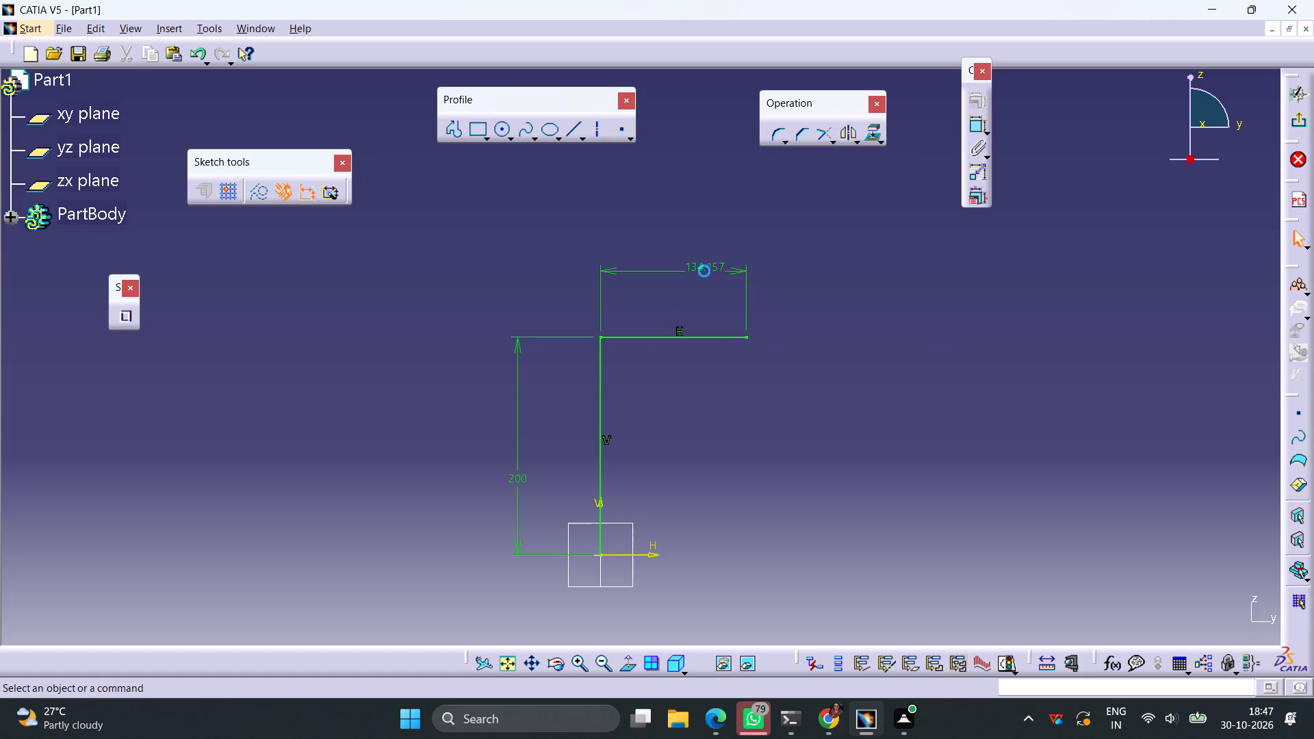
double_click(717, 269)
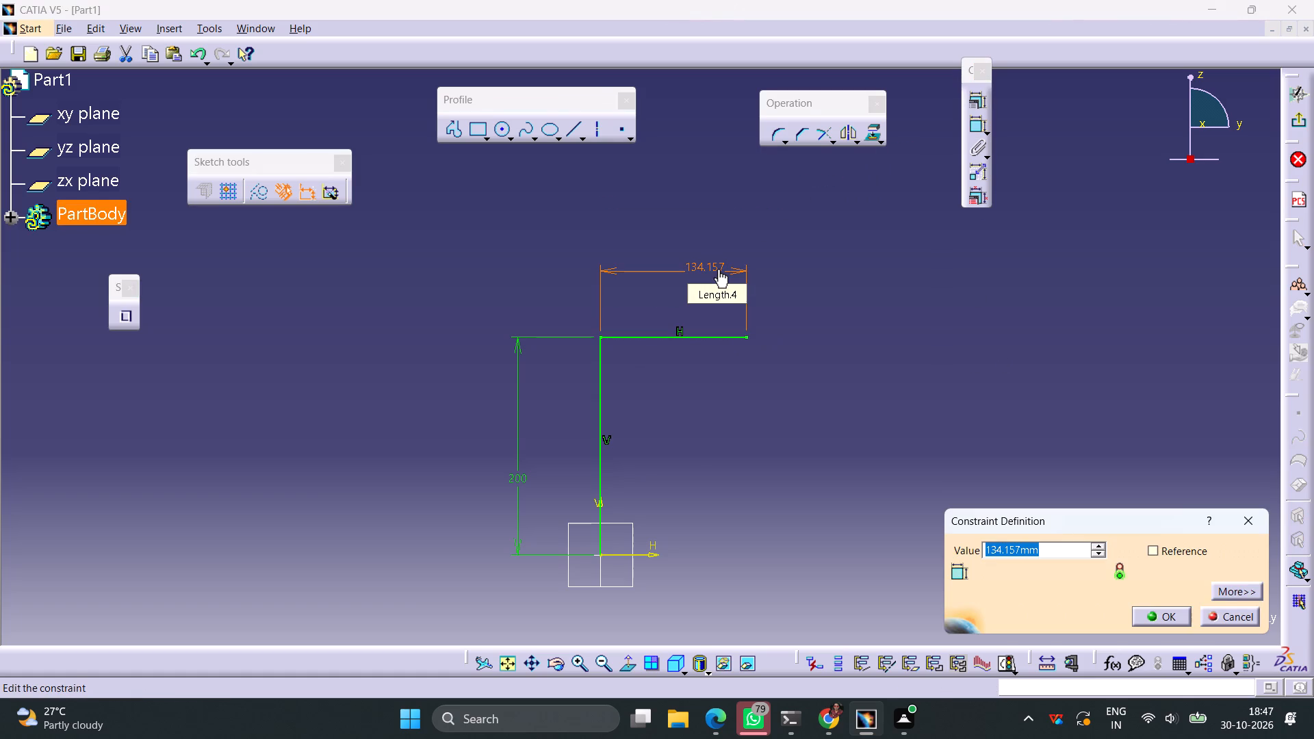
type("180")
key("Return")
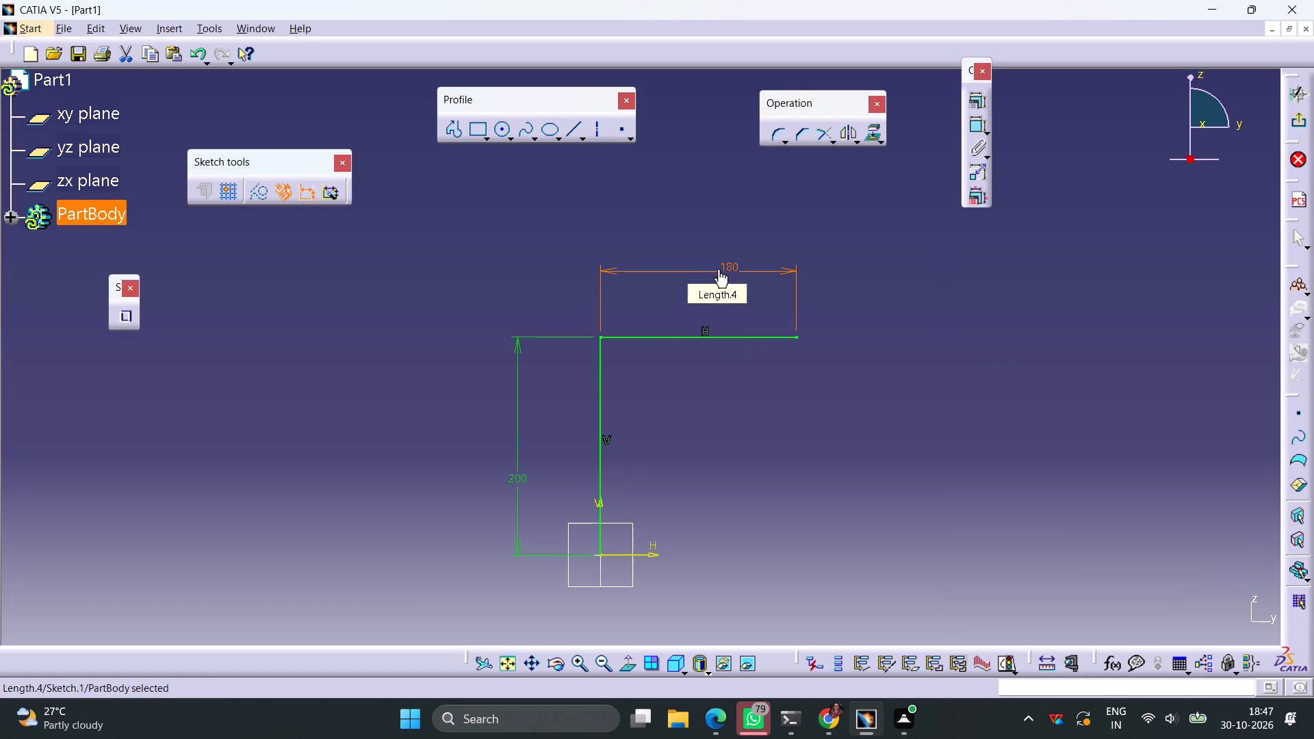
left_click(631, 221)
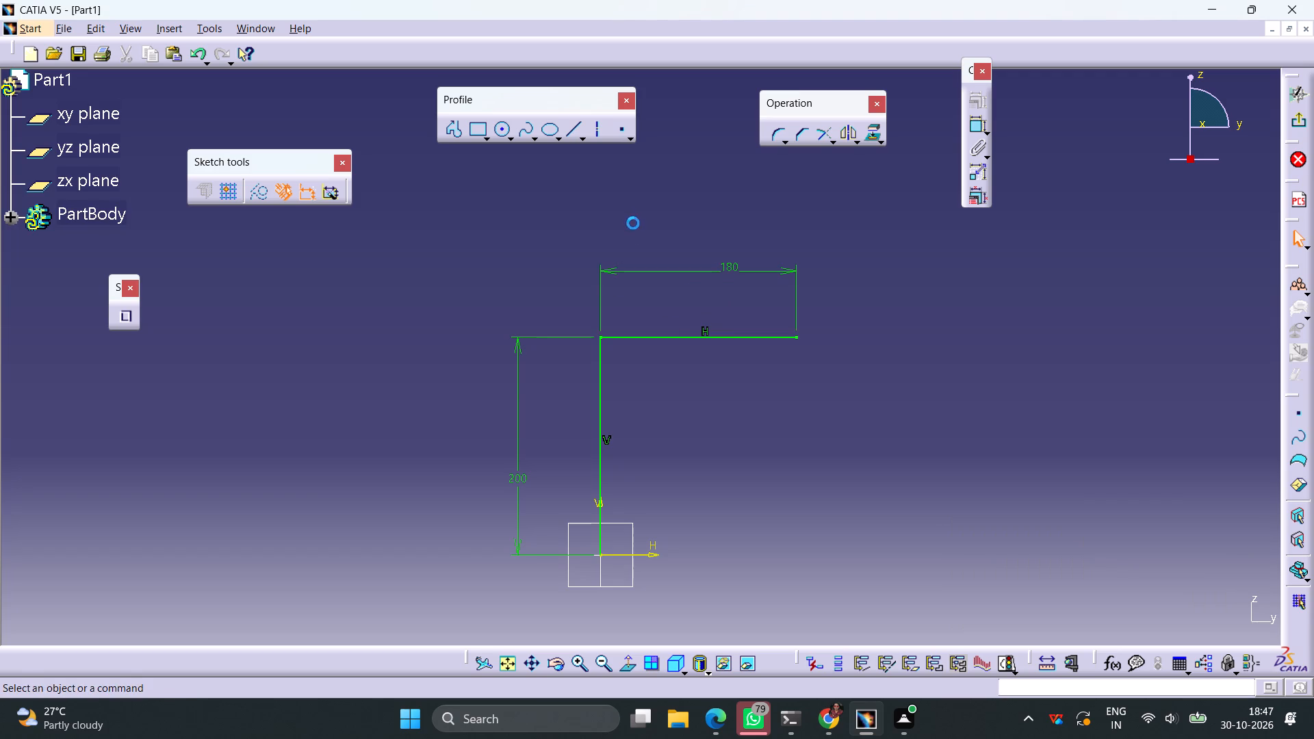
Add a trimmed corner of about 46 mm radius between the two lines, converting their length constraints into distances.
left_click(771, 133)
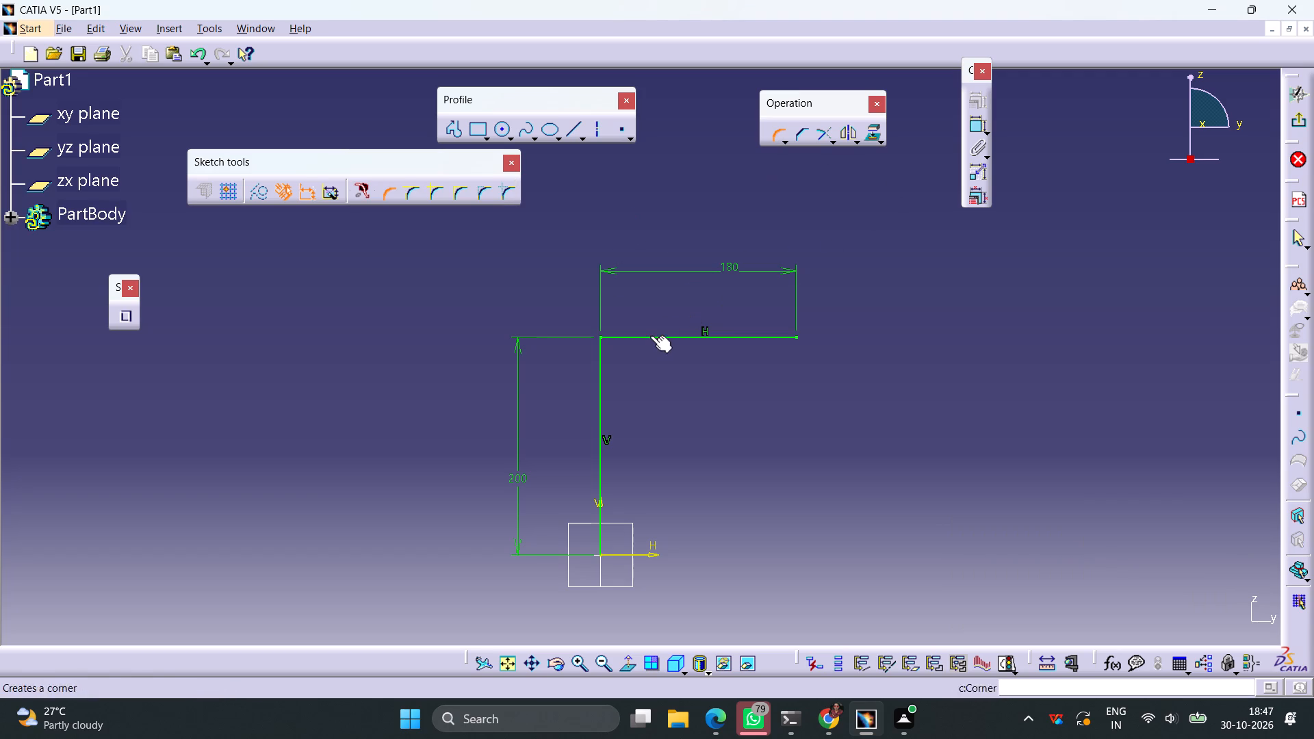
left_click(650, 335)
left_click(602, 367)
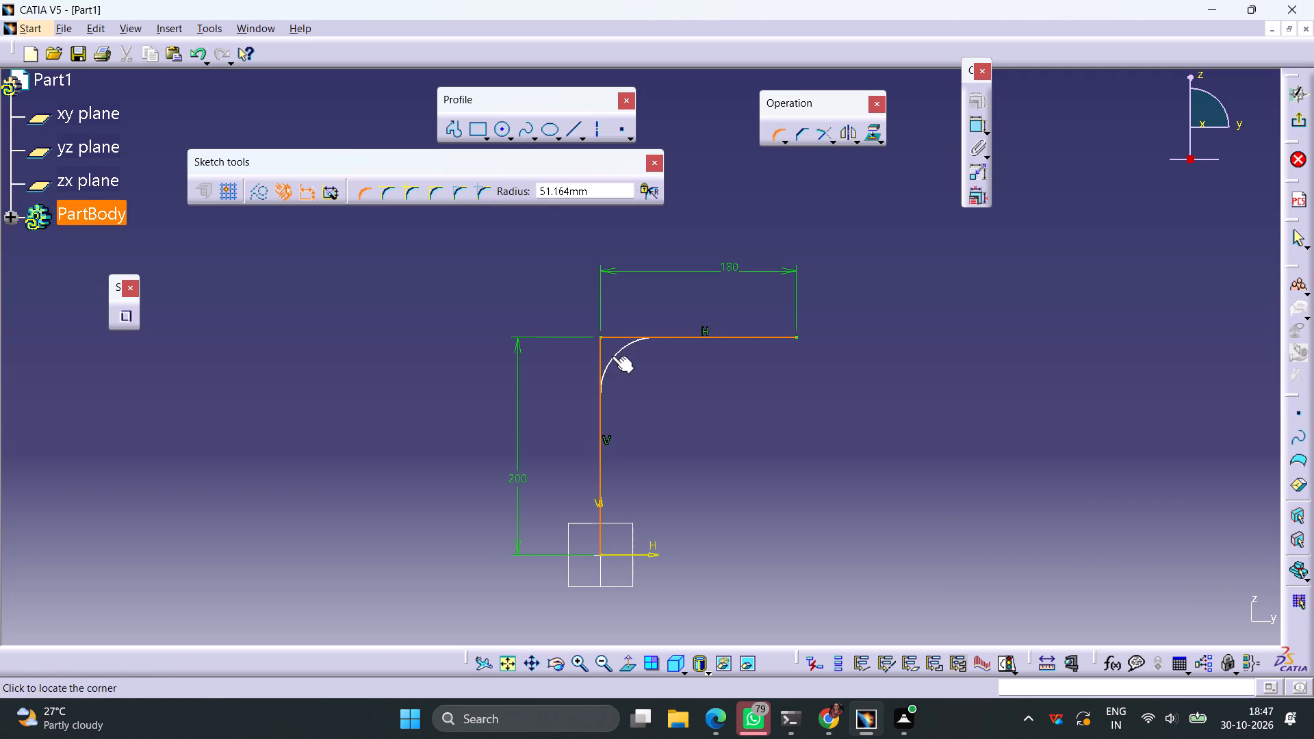
left_click(612, 354)
left_click(715, 396)
left_click(706, 401)
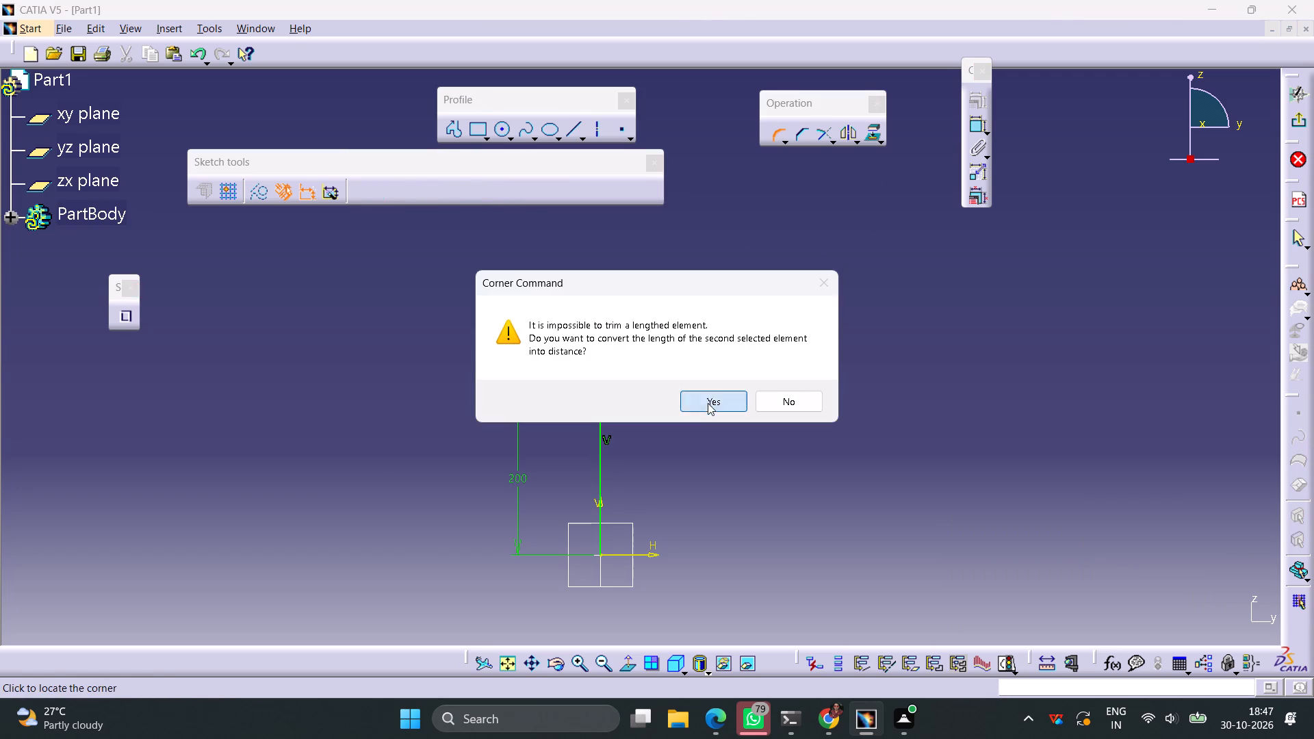
Set the corner radius to 50 mm and exit the sketch.
double_click(641, 361)
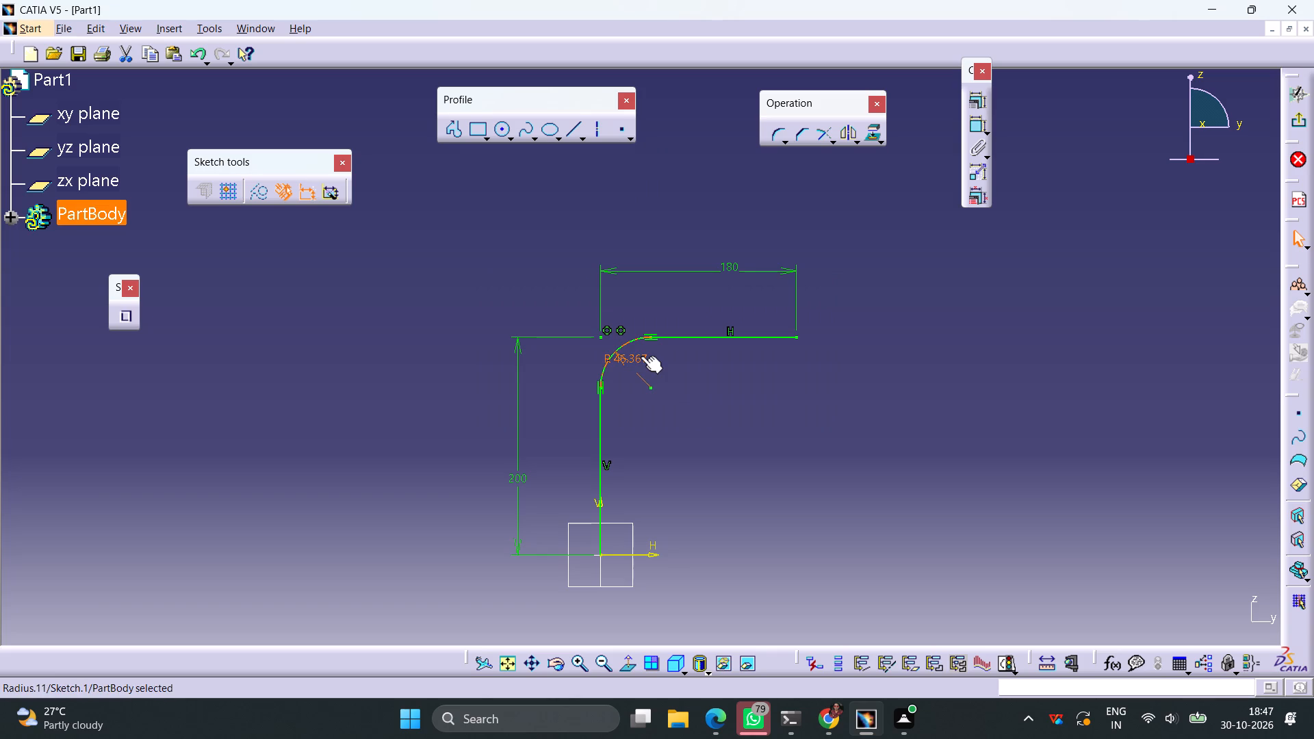
double_click(641, 356)
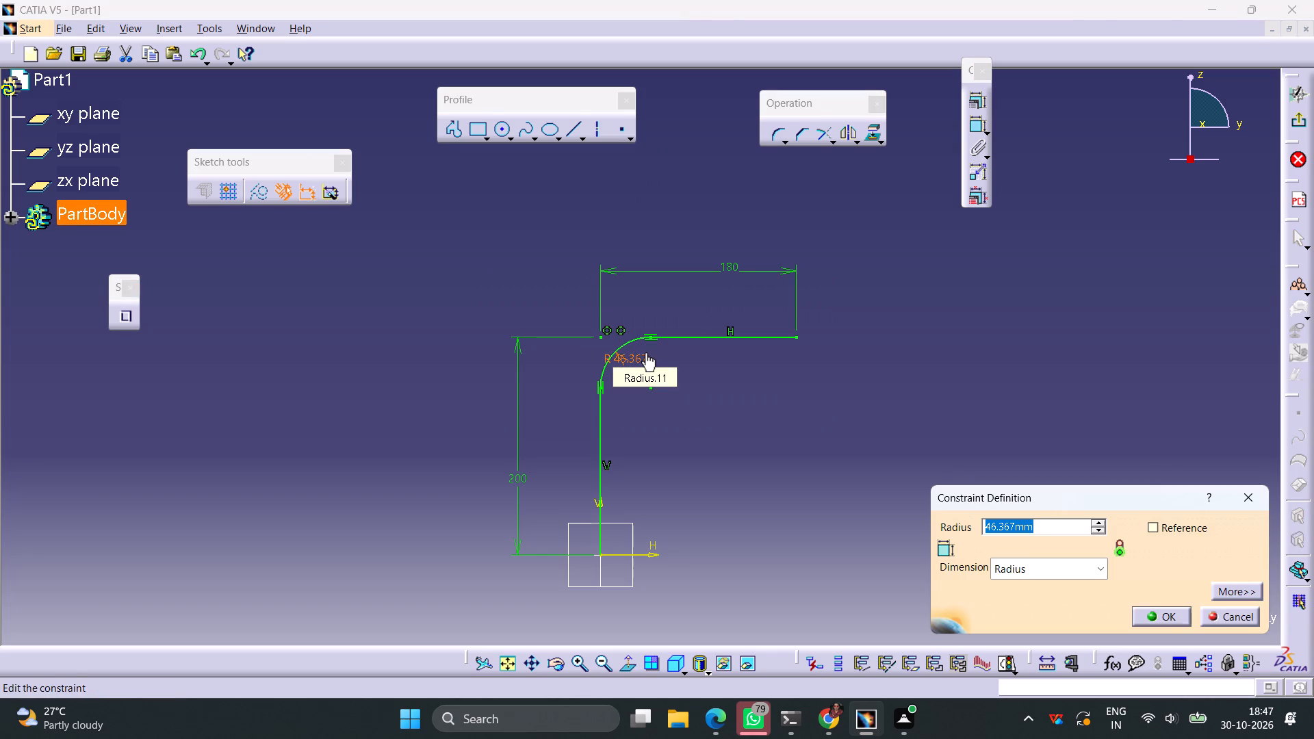
type("50")
key("Return")
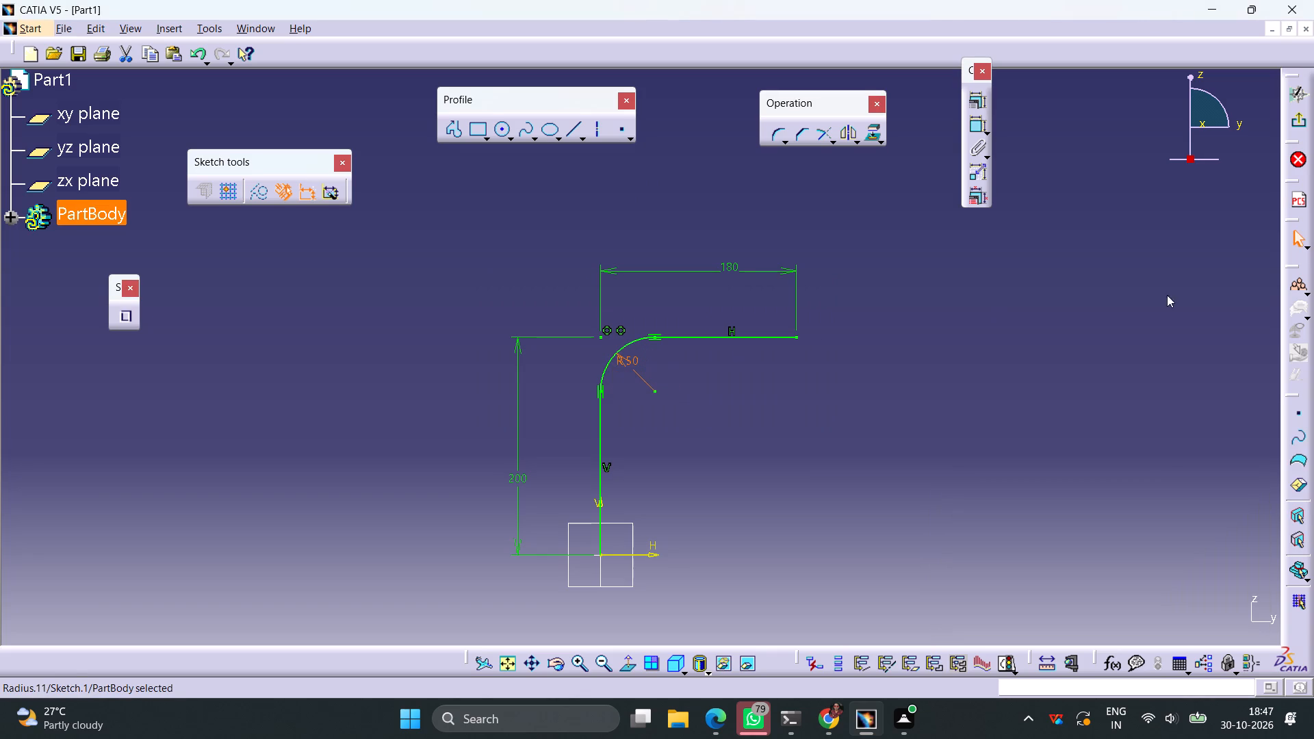
left_click(1297, 120)
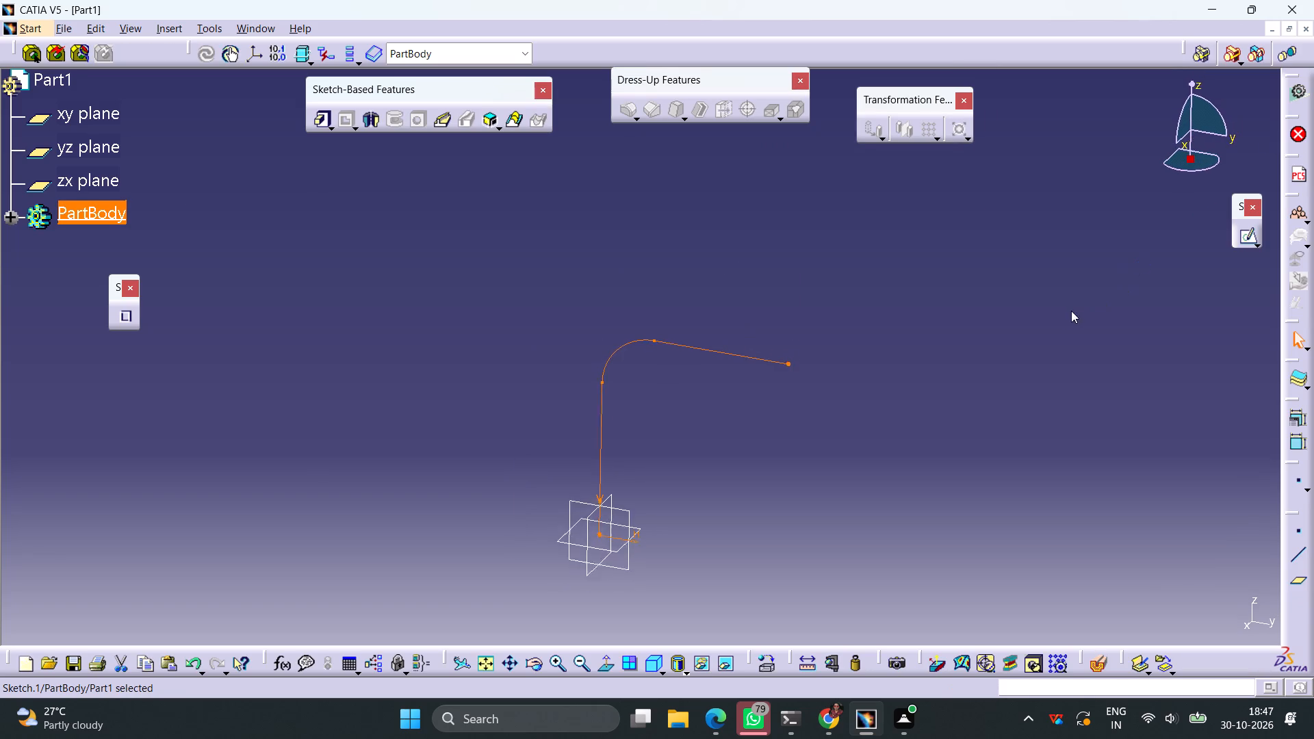
left_click(948, 344)
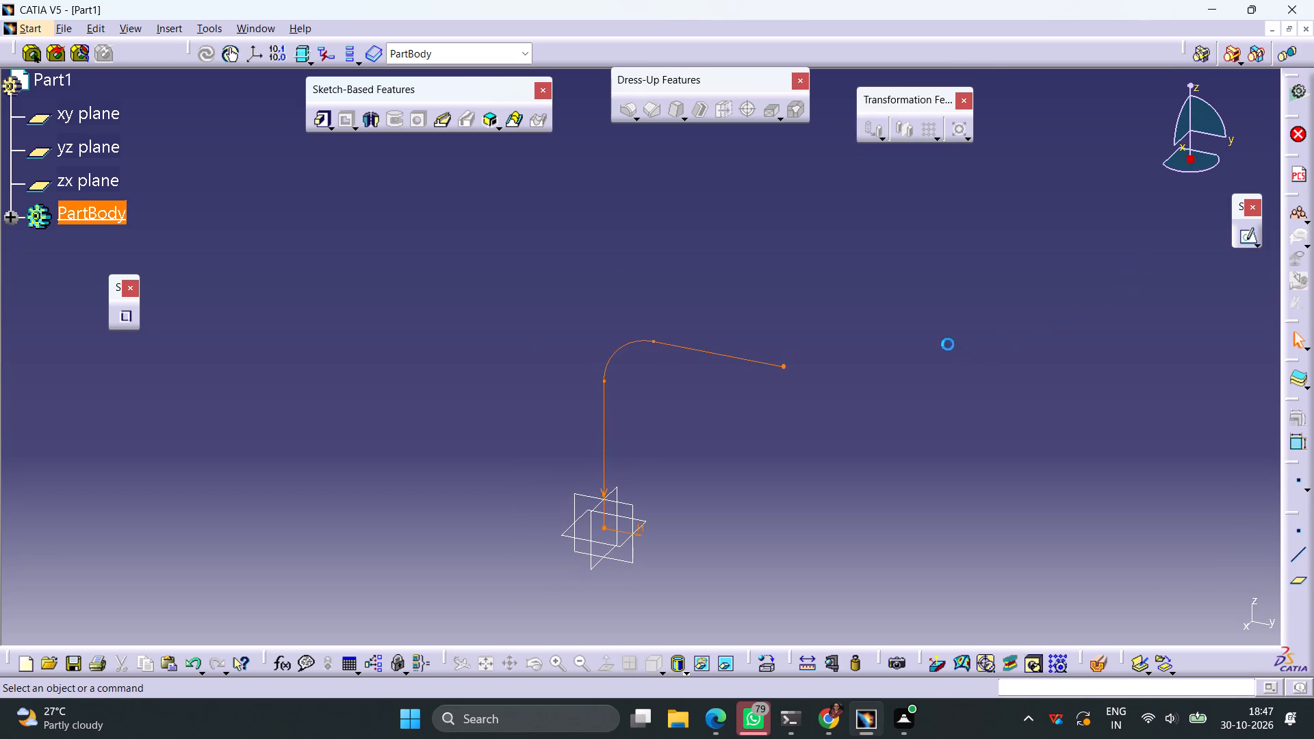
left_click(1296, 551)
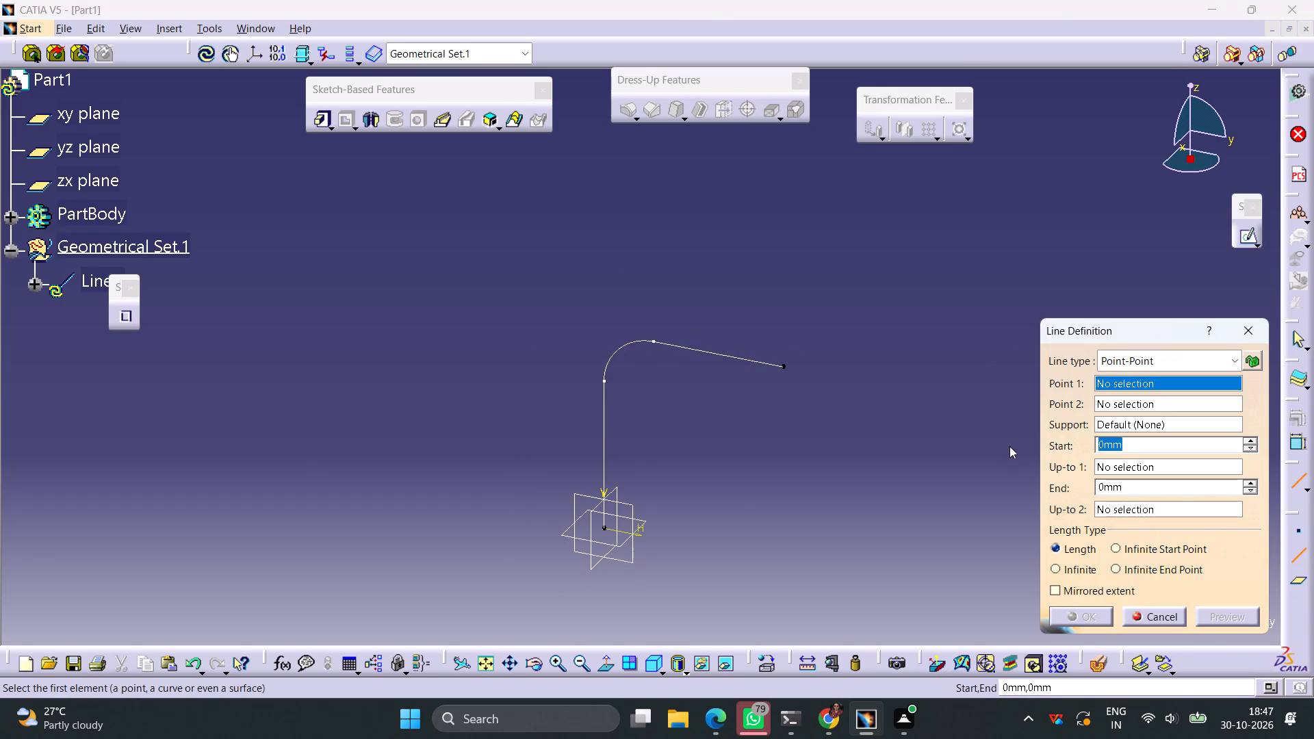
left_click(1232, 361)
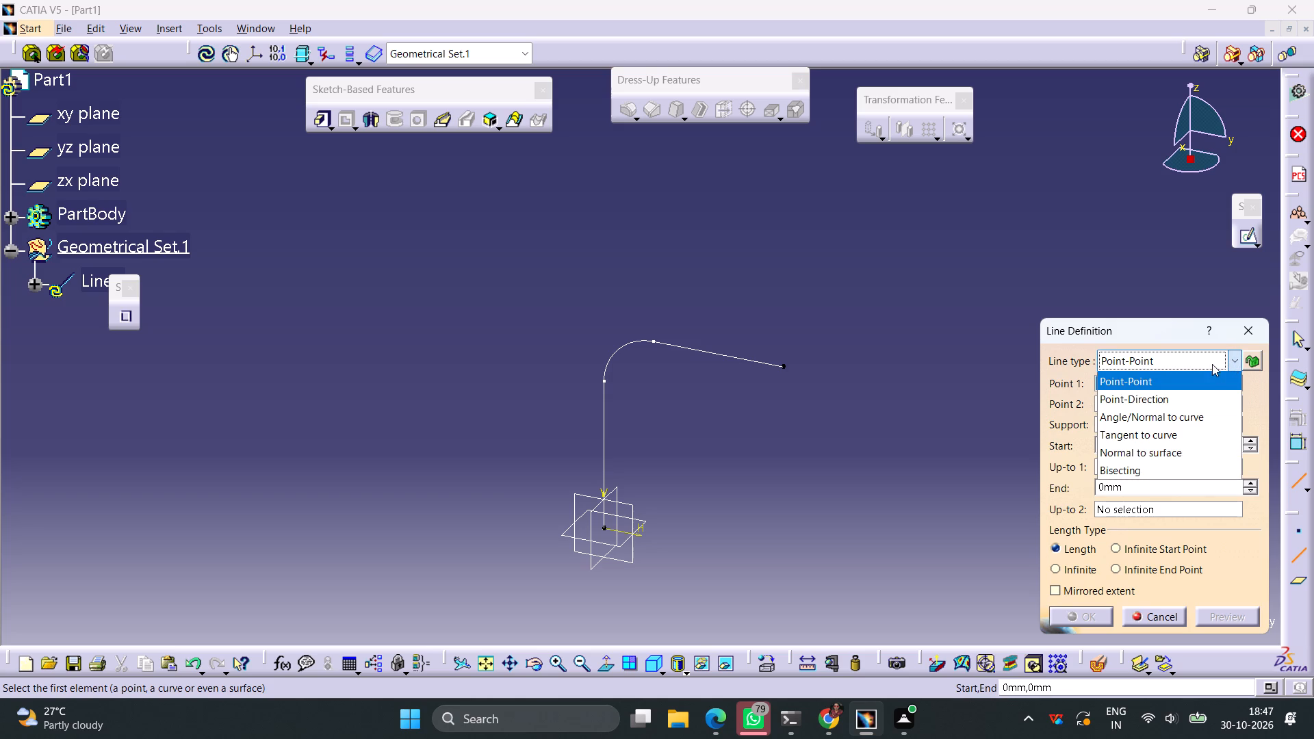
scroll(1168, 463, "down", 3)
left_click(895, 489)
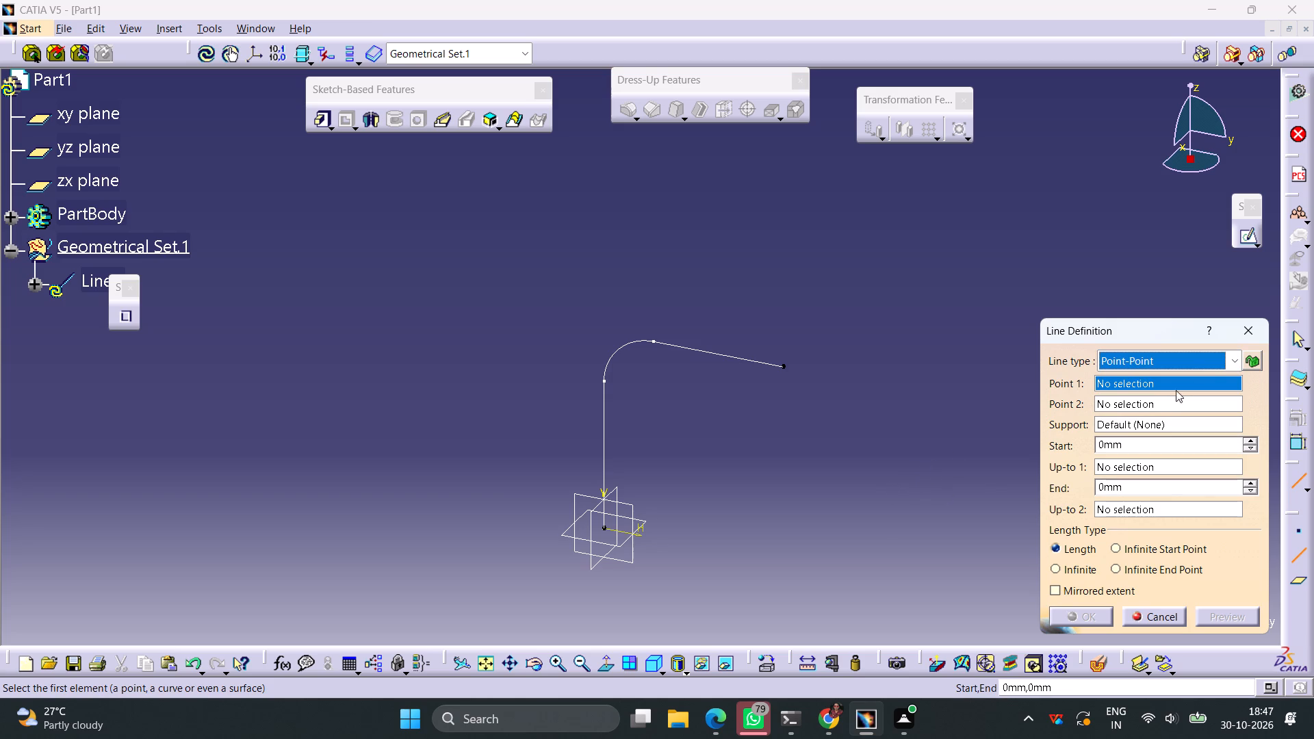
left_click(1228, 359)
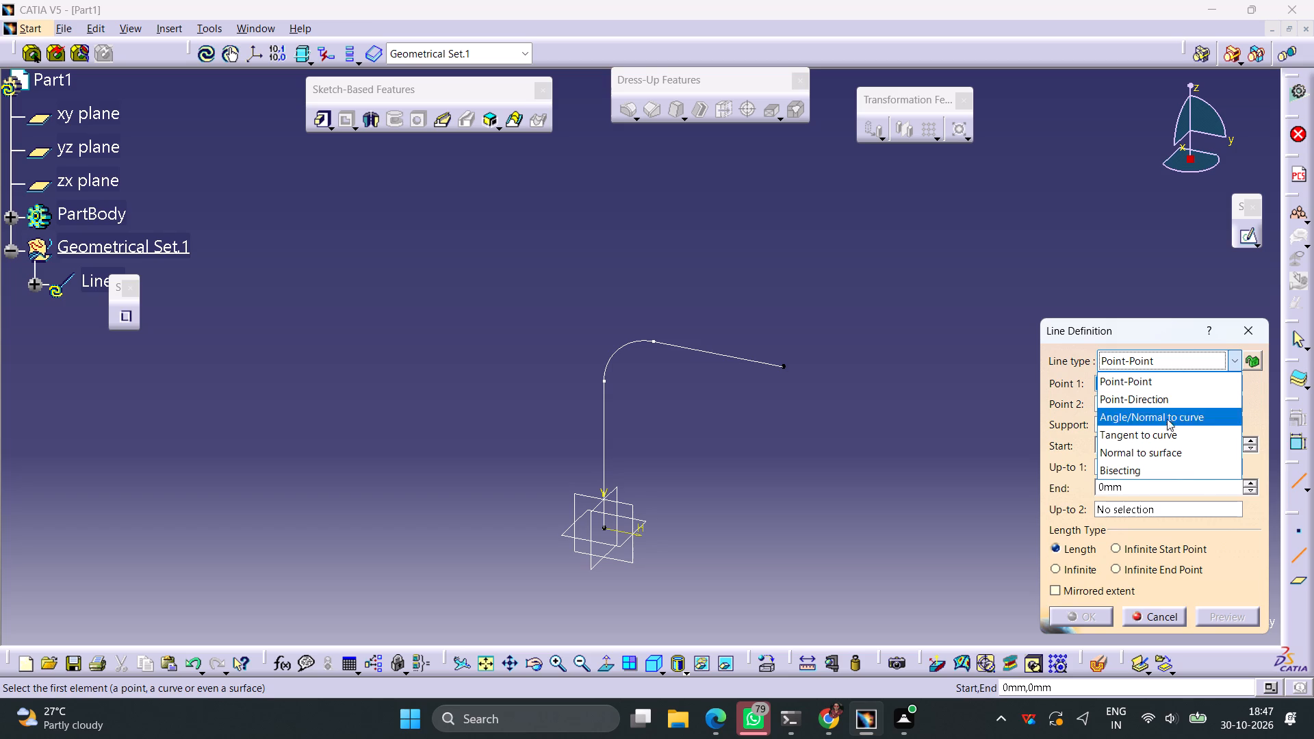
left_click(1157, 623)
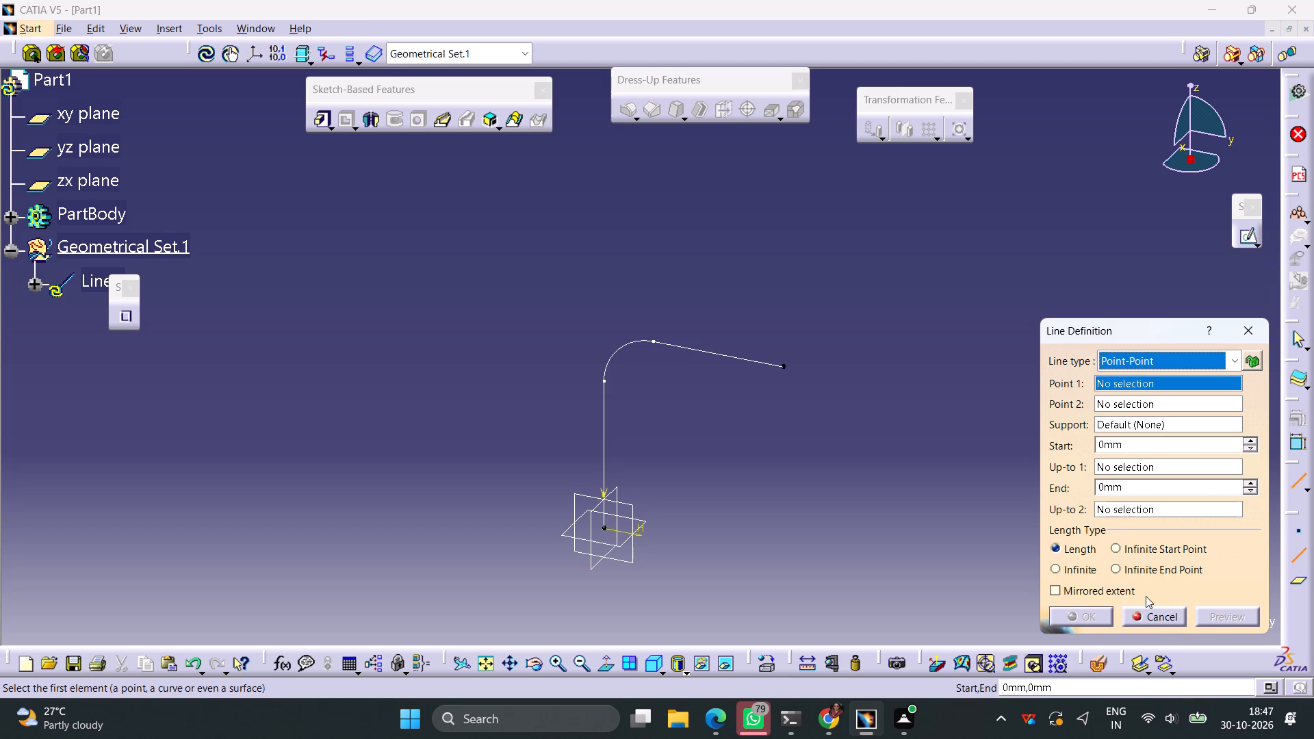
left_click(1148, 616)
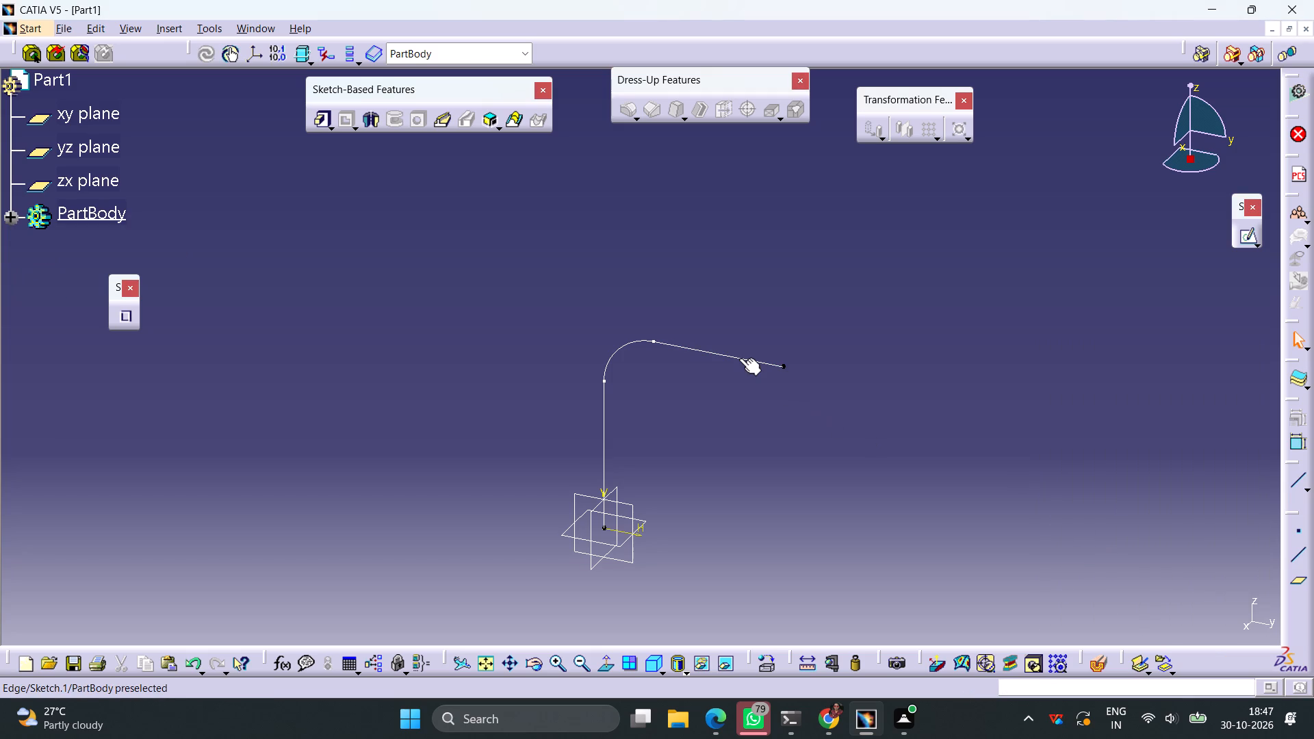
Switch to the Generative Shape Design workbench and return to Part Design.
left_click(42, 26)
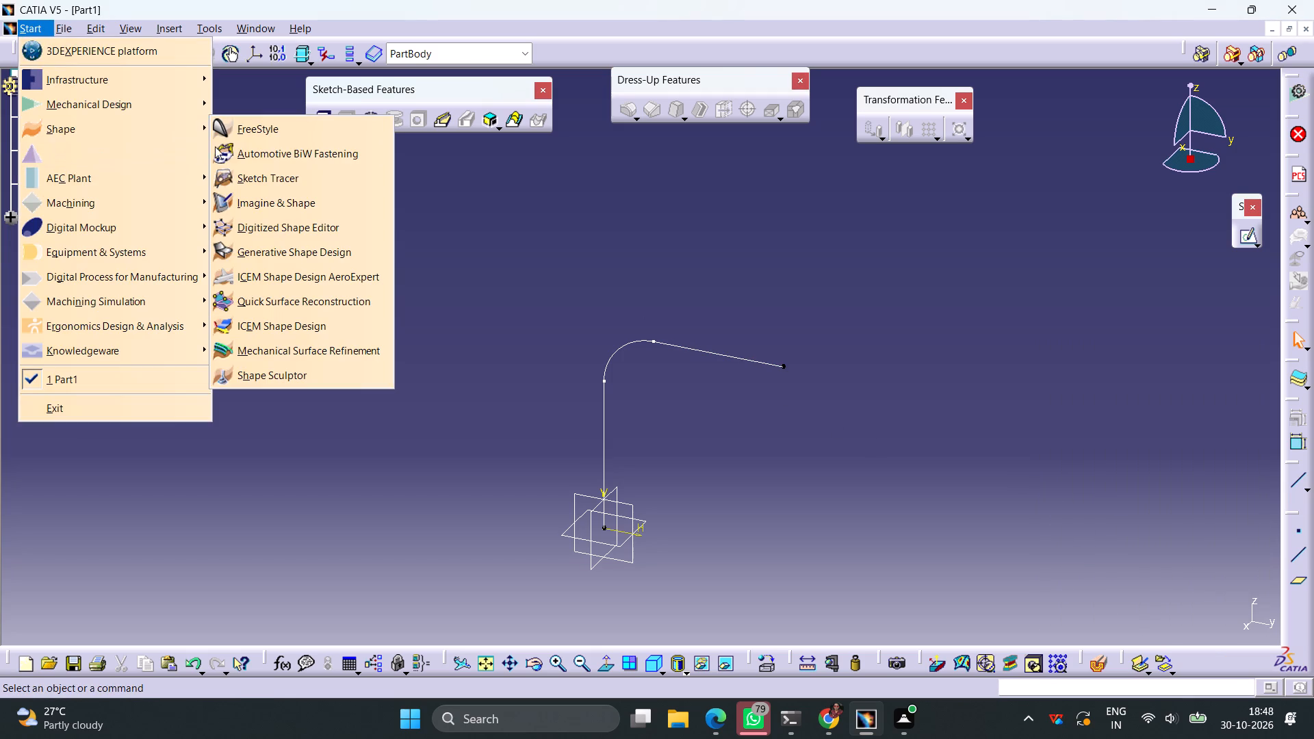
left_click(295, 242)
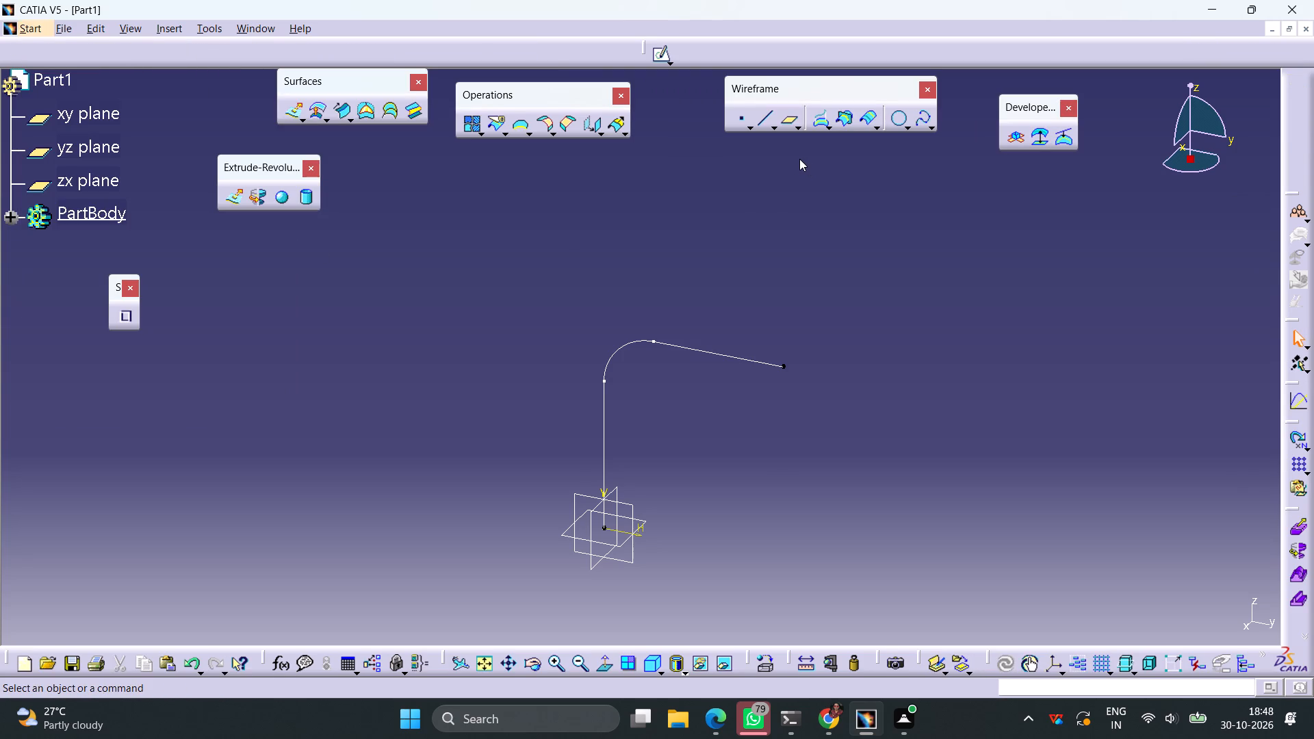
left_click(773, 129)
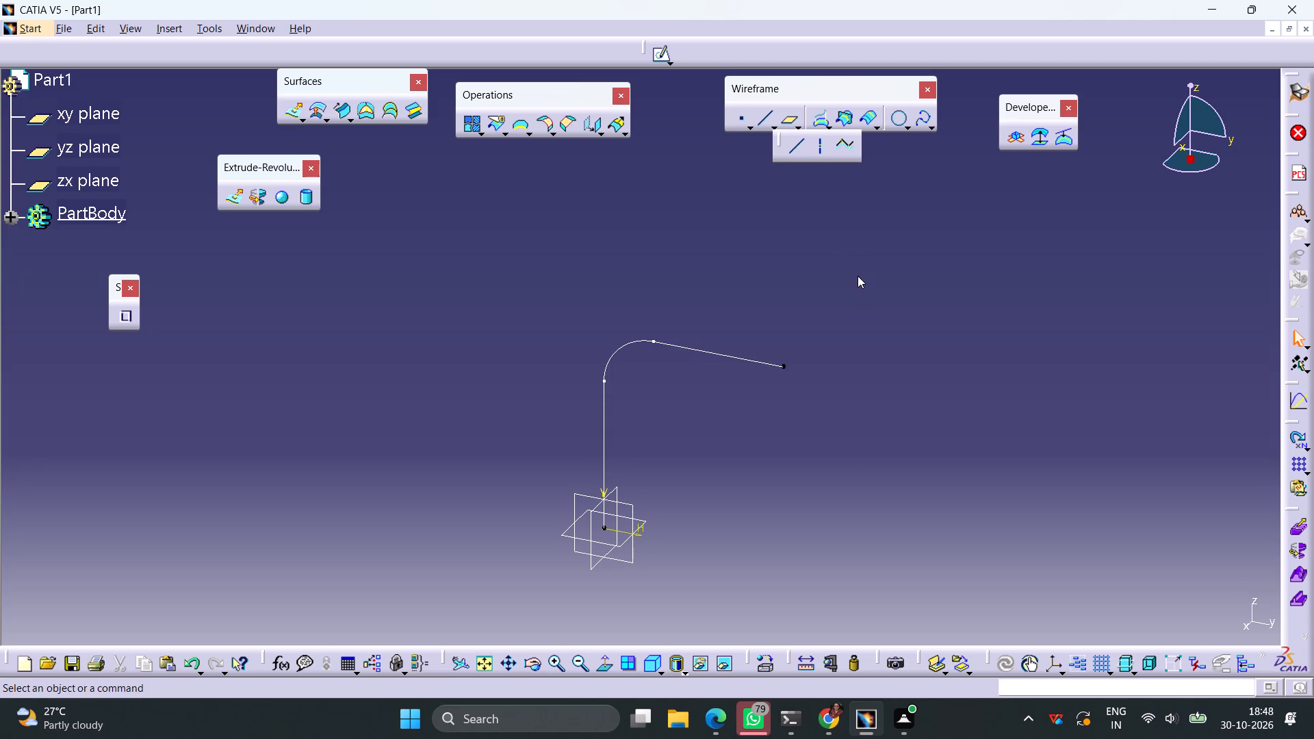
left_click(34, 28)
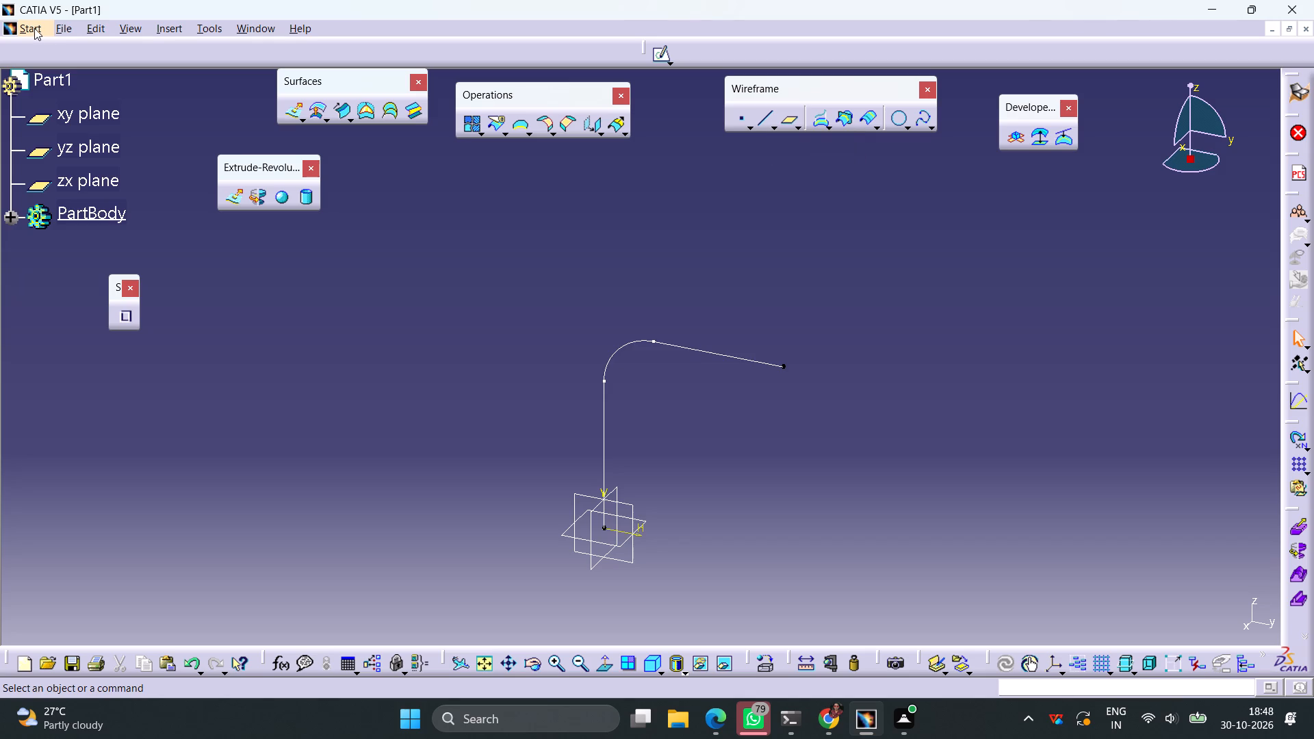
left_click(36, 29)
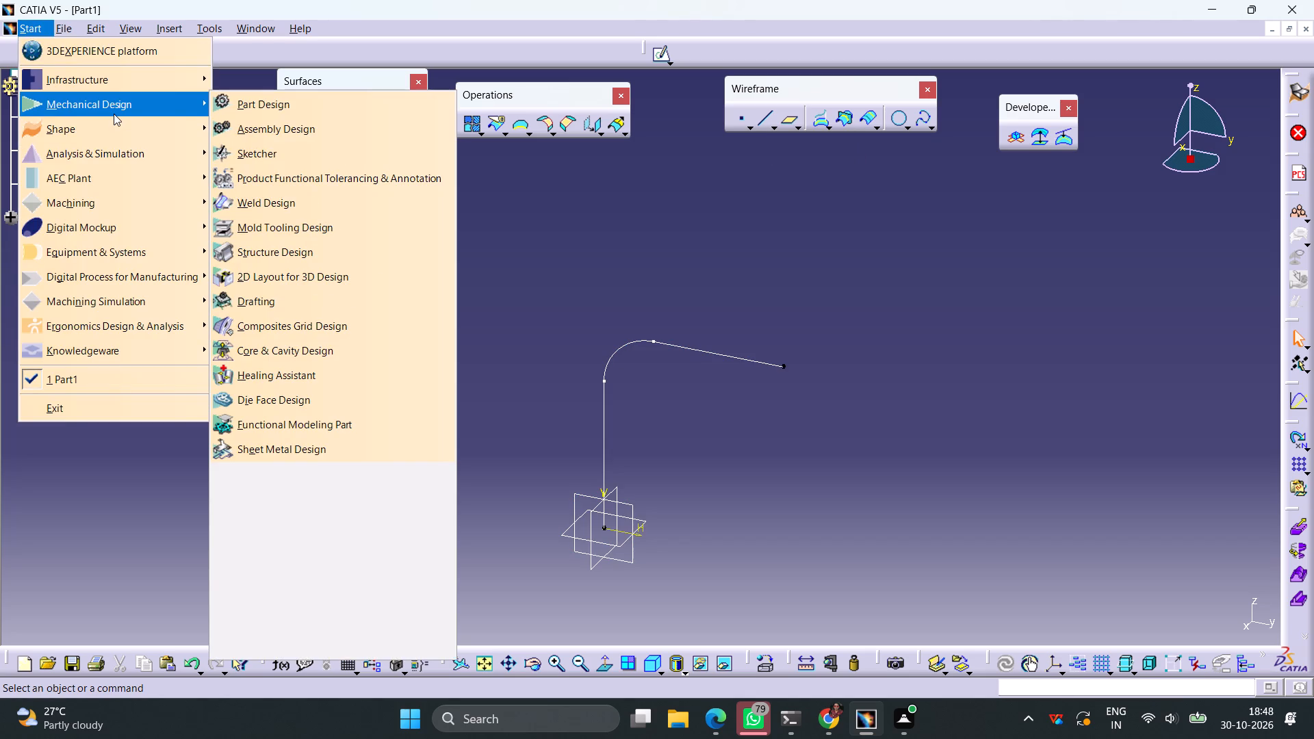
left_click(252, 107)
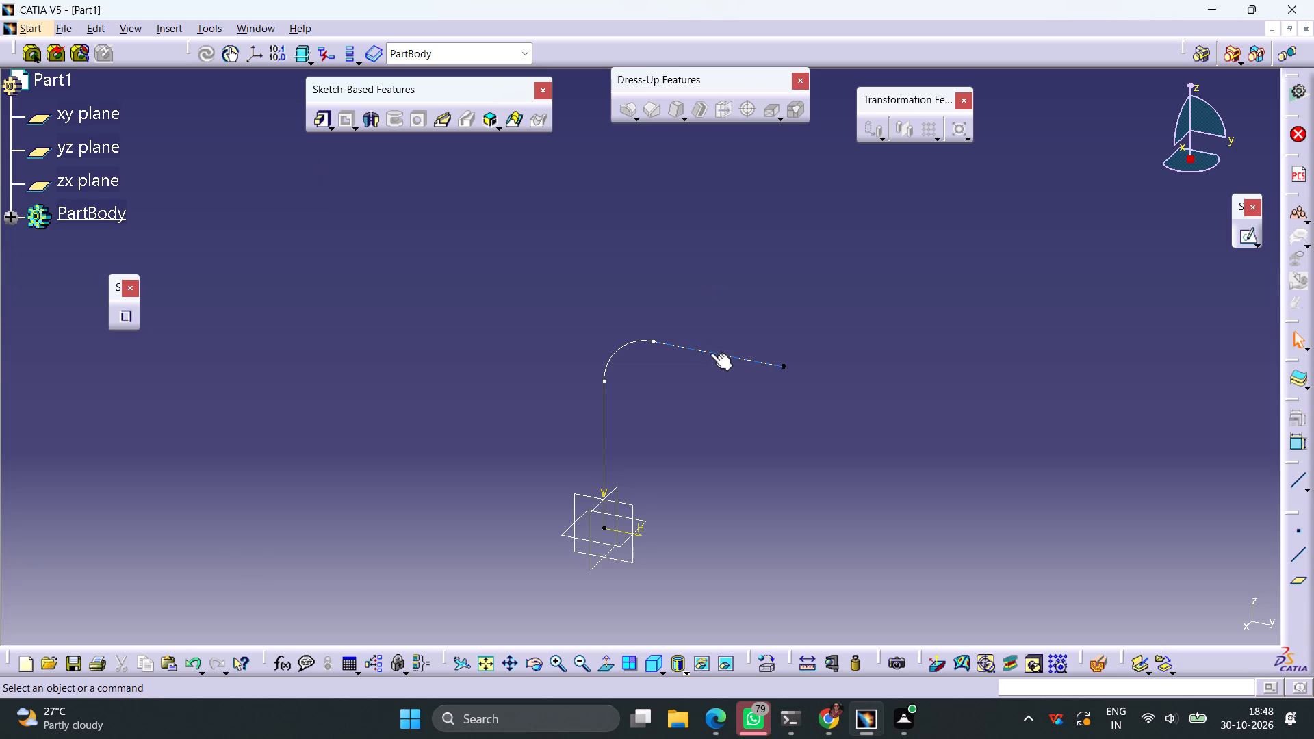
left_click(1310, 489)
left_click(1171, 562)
Create a reference plane normal to the path sketch at the free end of its 180 mm horizontal line.
left_click(1300, 582)
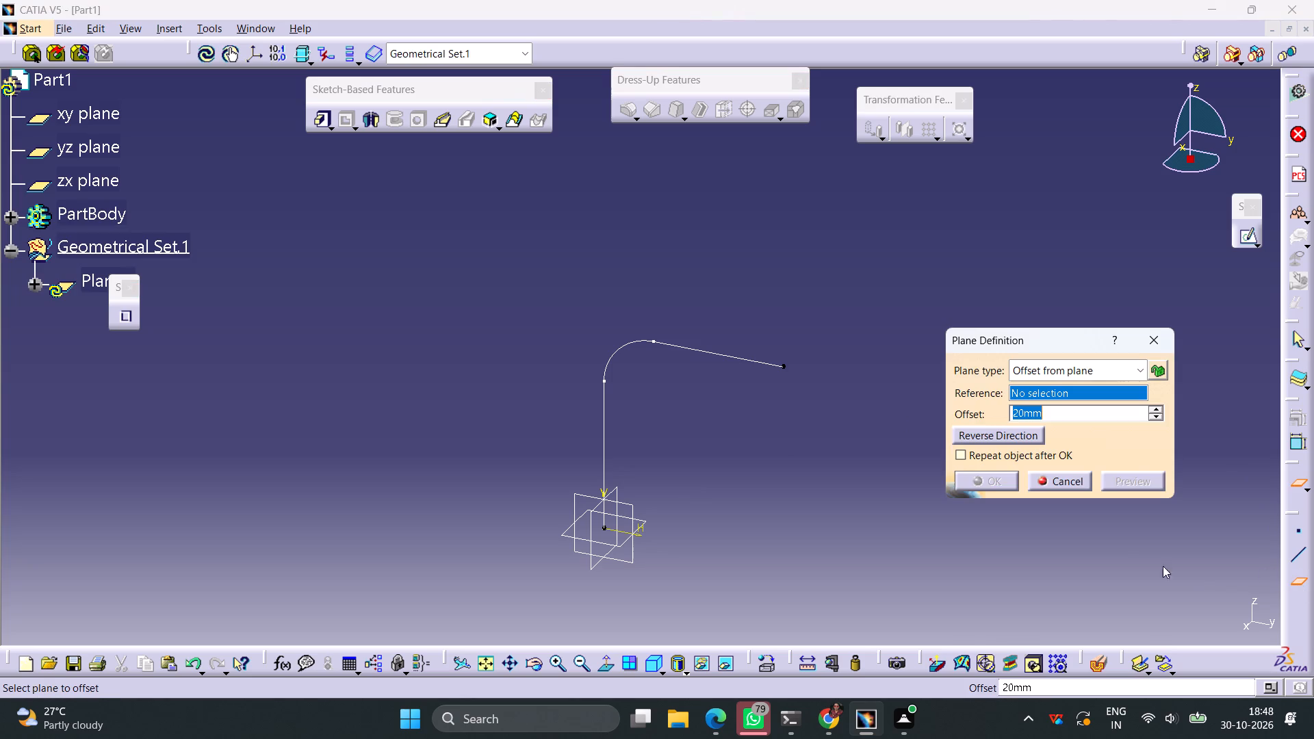
left_click(762, 360)
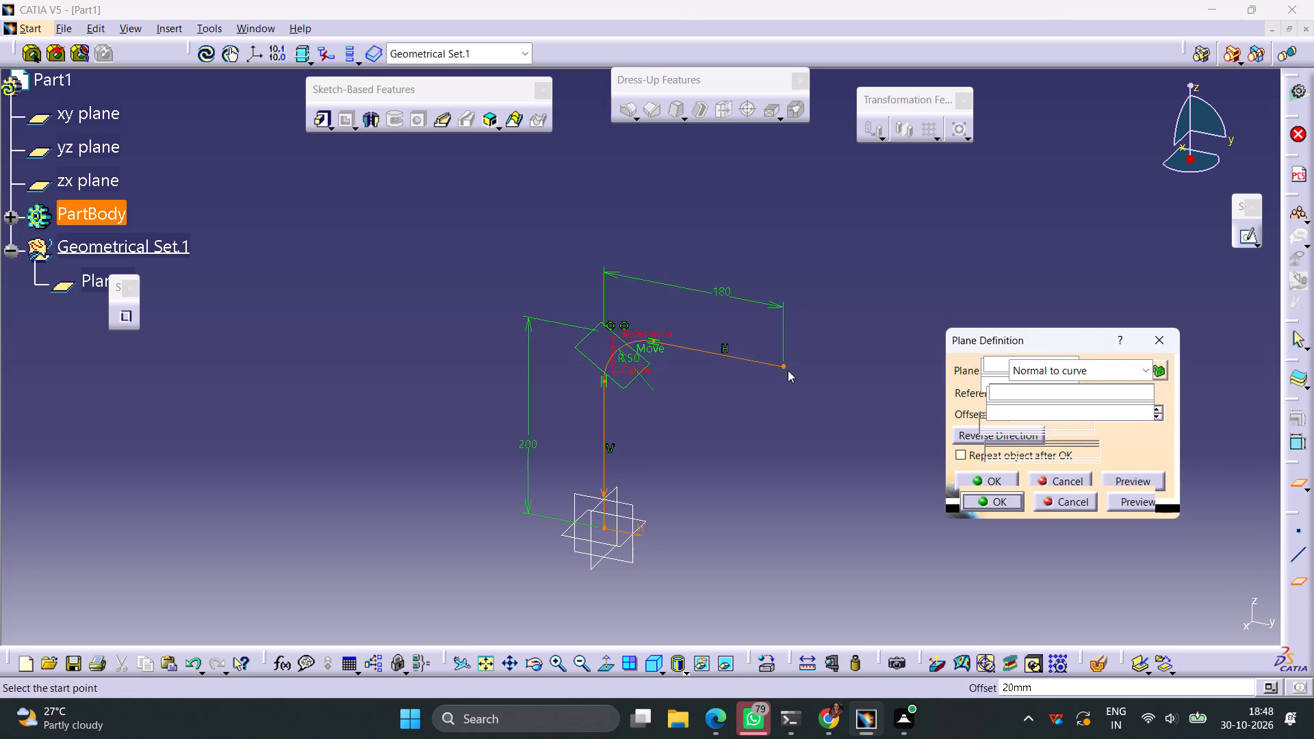
left_click(784, 367)
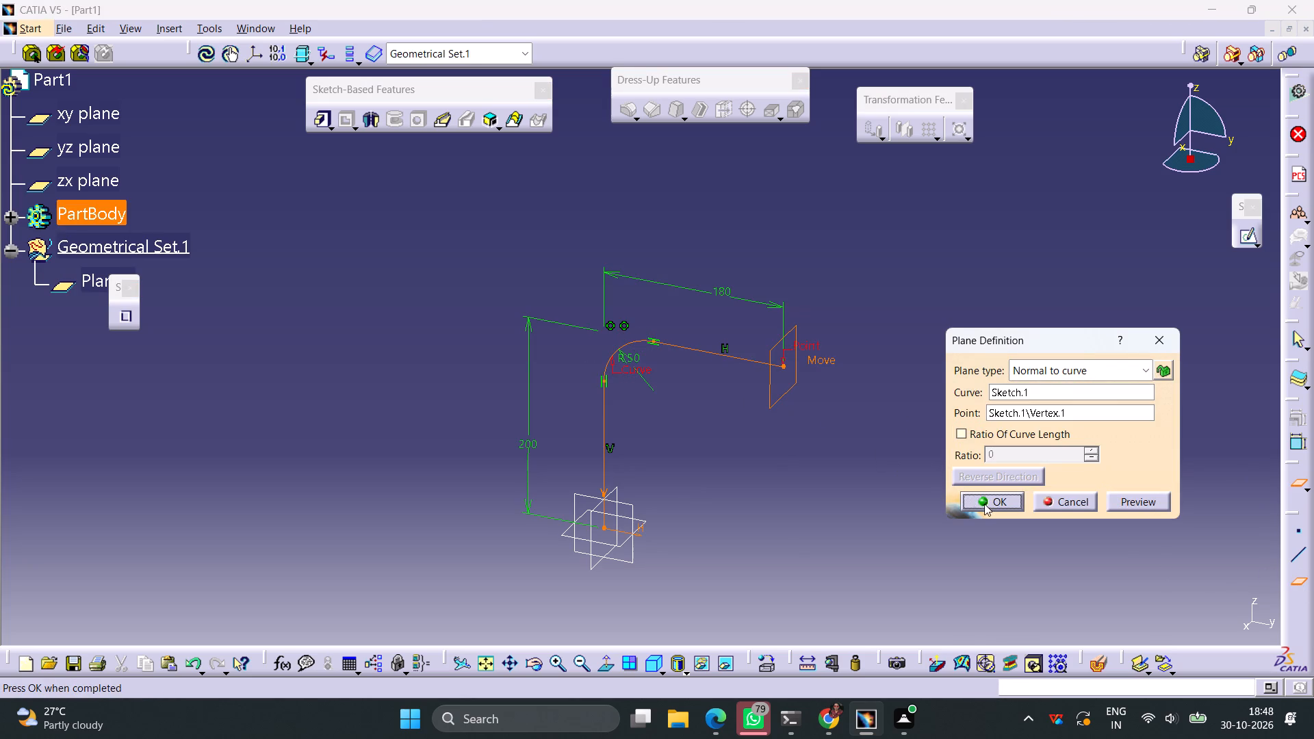
left_click(984, 506)
Open a new sketch on the plane at the path's free end.
left_click(788, 395)
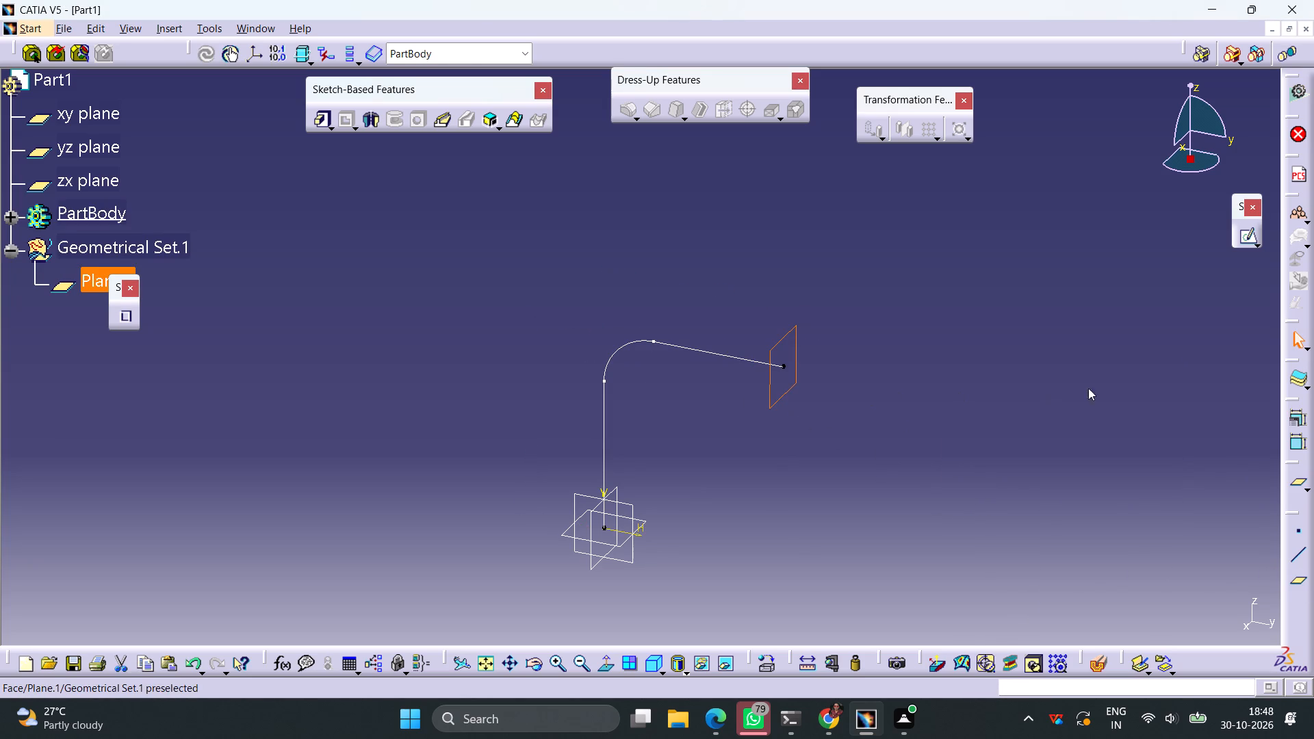
left_click(1251, 235)
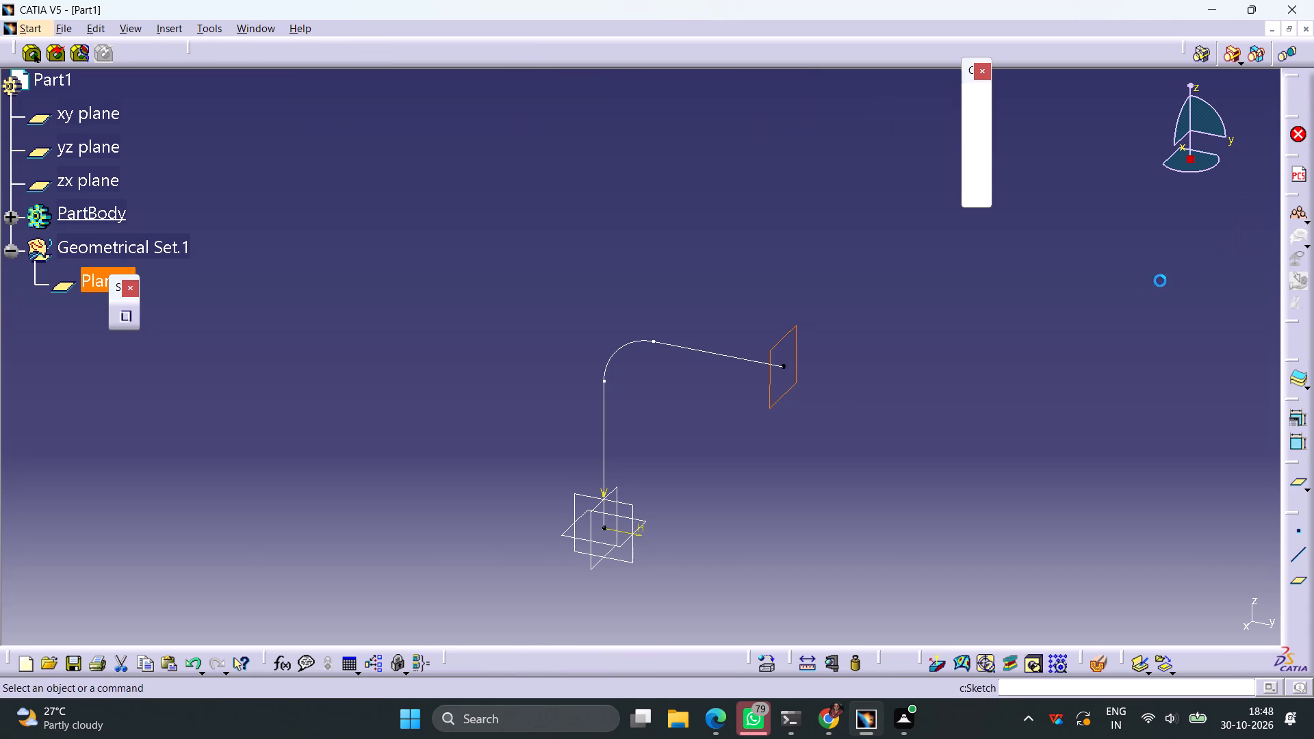
Draw a horizontal line about 135 mm long from a point on the V axis just above the path's end, toward positive H.
middle_click_drag(802, 369, 795, 369)
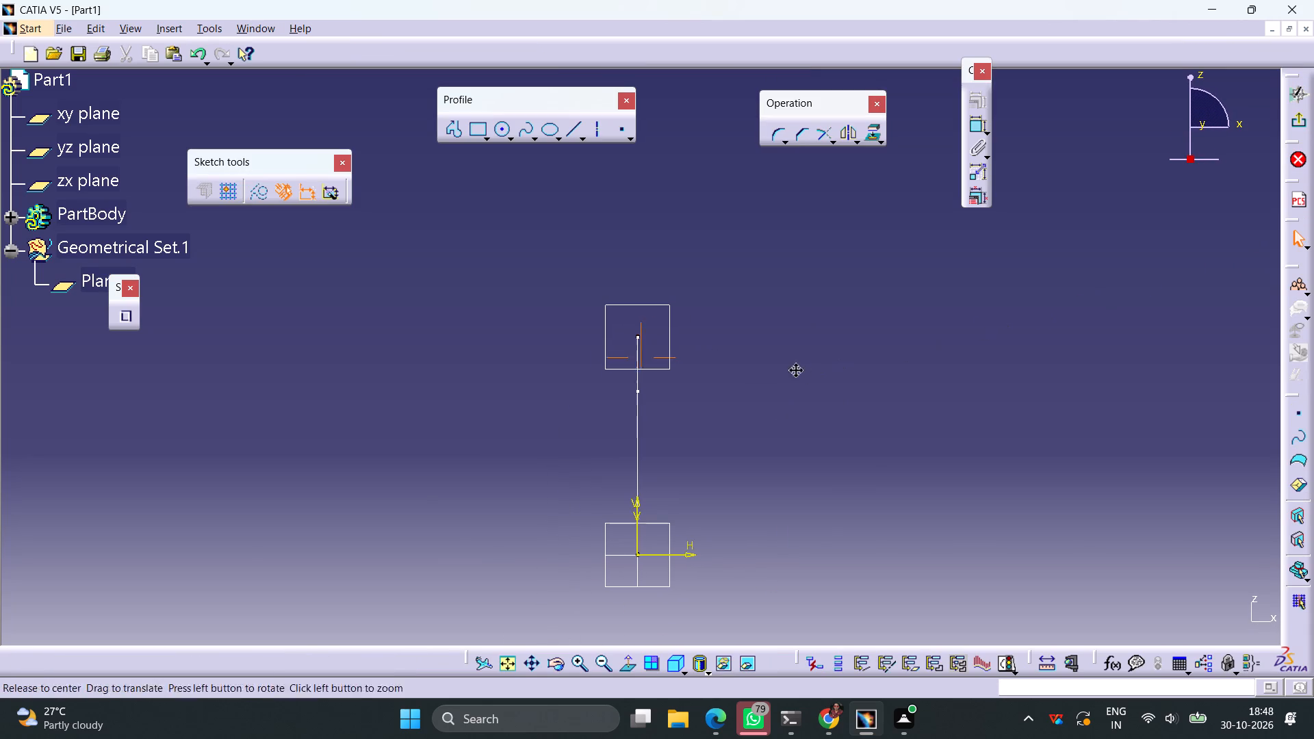
middle_click_drag(795, 369, 671, 381)
right_click_drag(786, 366, 670, 382)
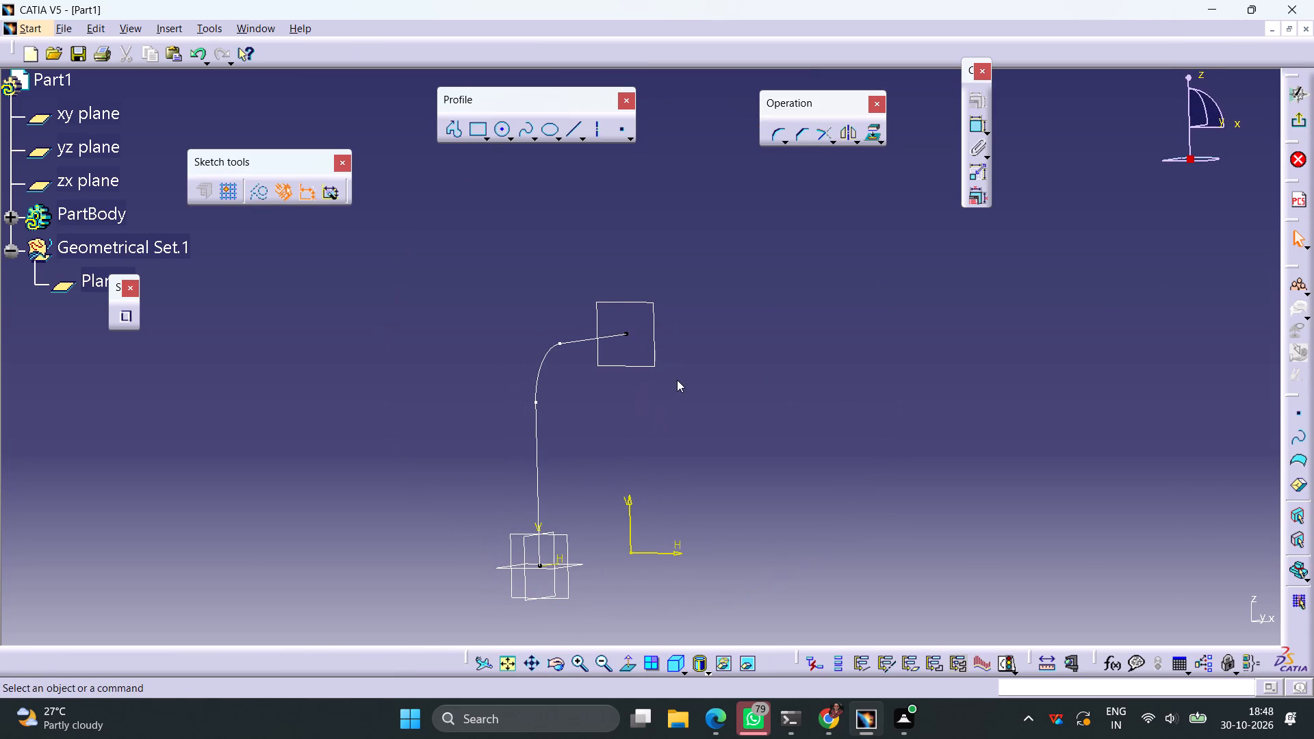
left_click(630, 660)
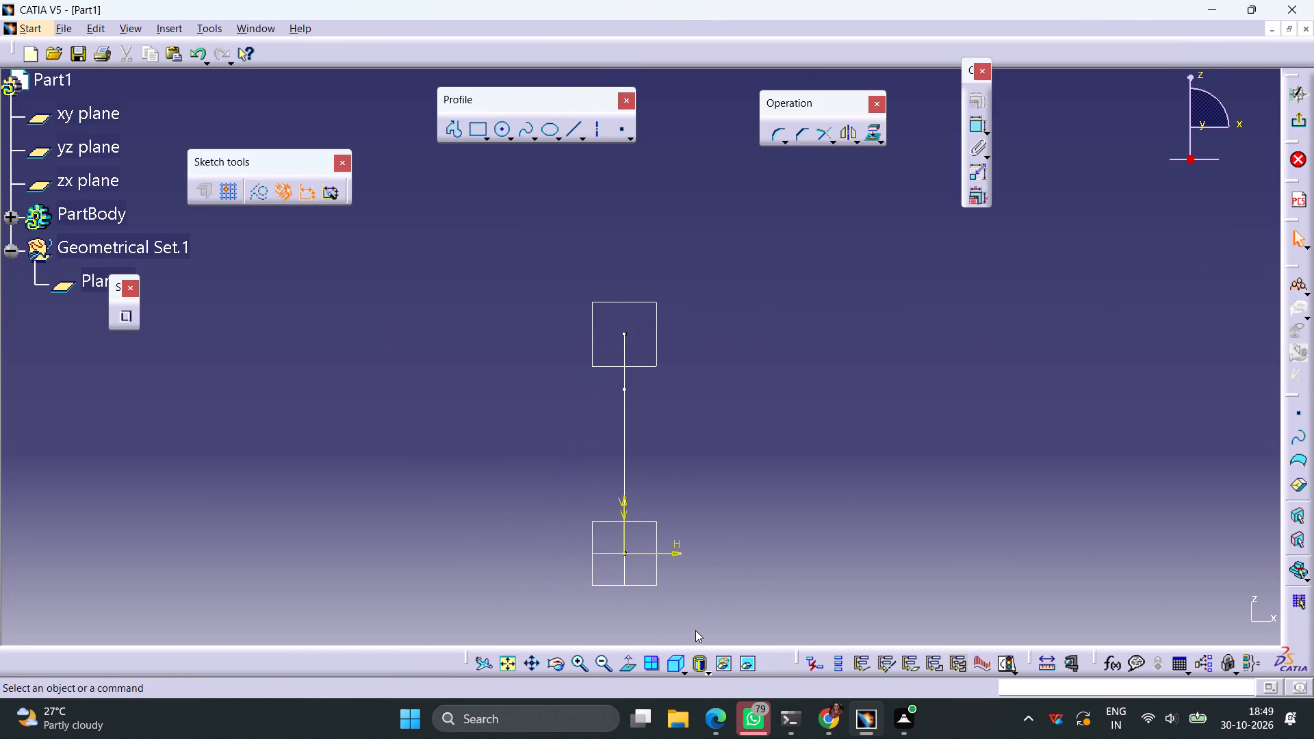
middle_click_drag(691, 352, 608, 364)
right_click_drag(691, 352, 608, 364)
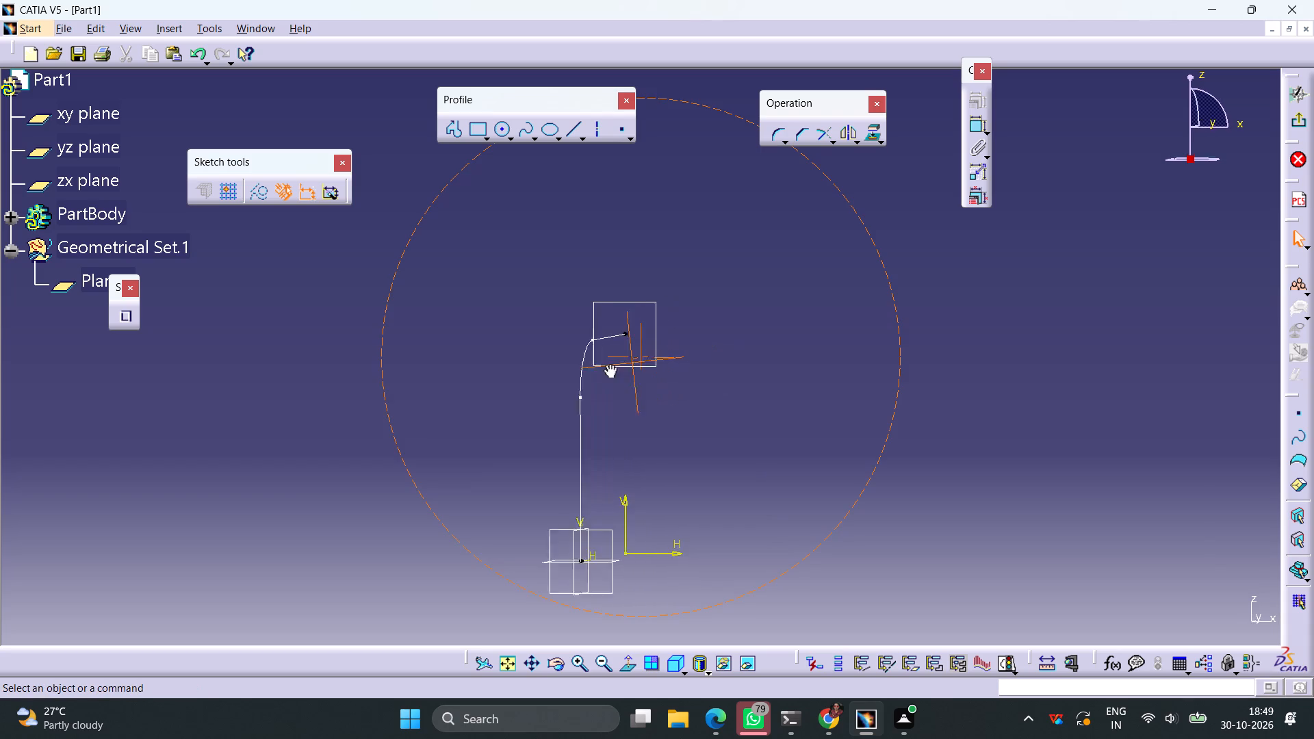
right_click_drag(608, 364, 462, 372)
middle_click_drag(608, 364, 462, 372)
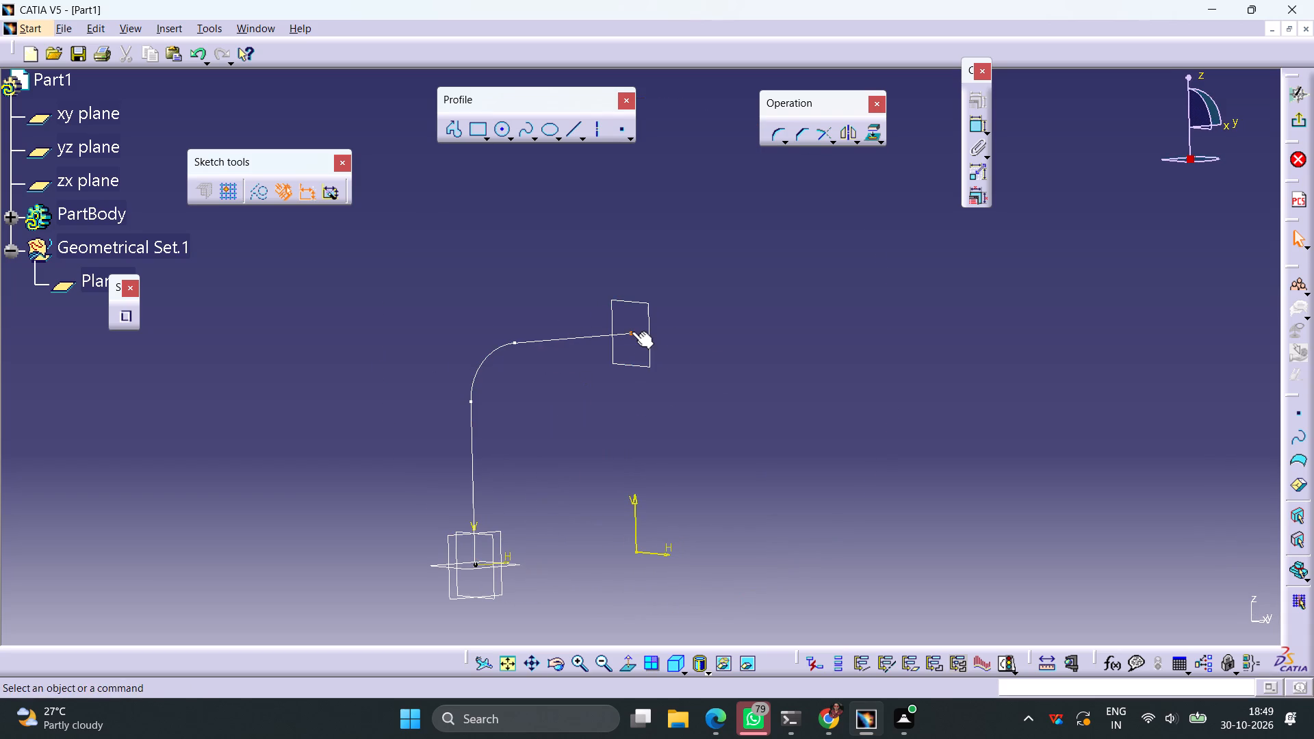
left_click(632, 331)
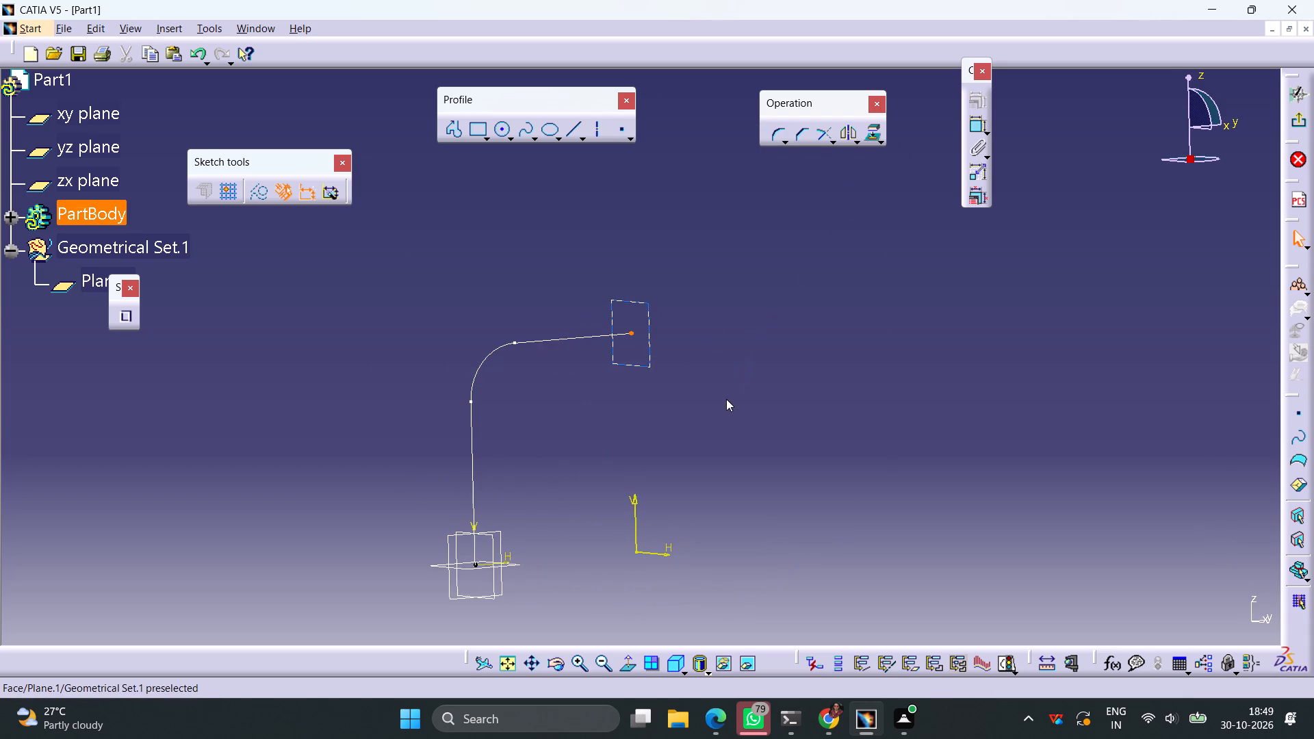
left_click(628, 660)
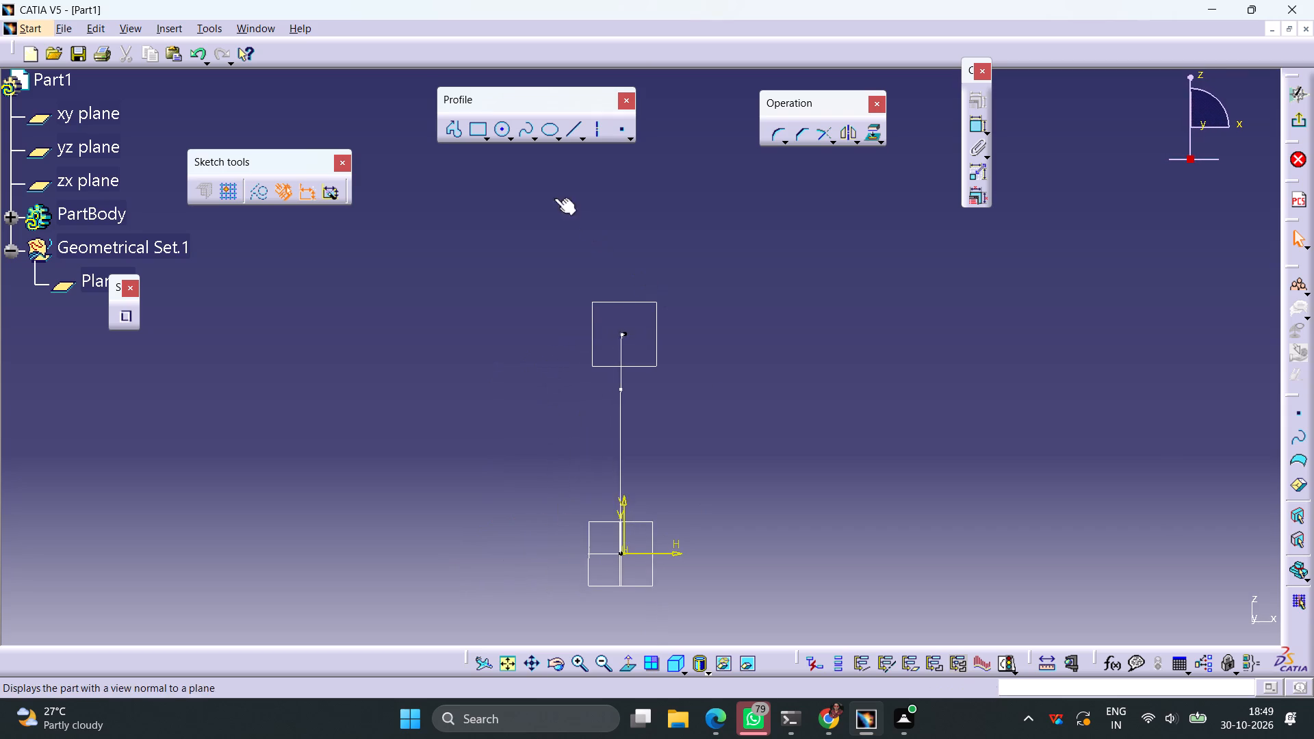
left_click(567, 129)
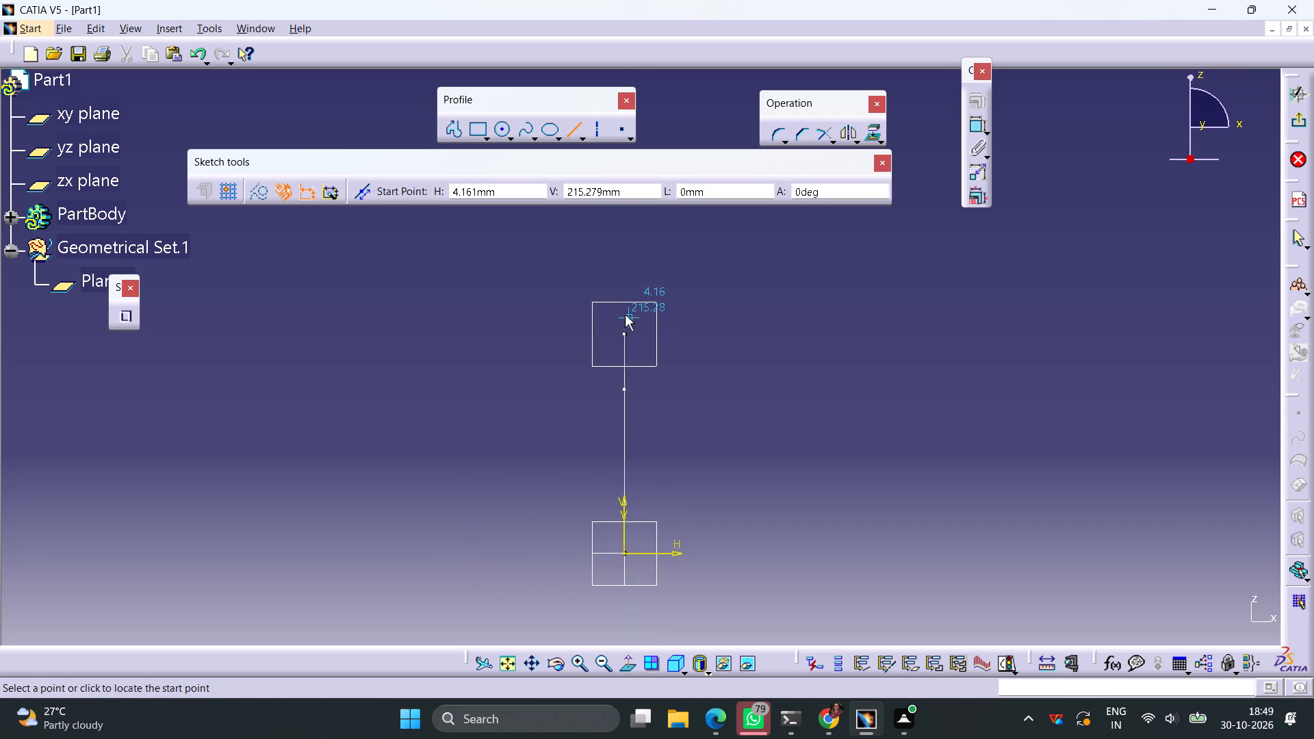
left_click(625, 315)
left_click(772, 317)
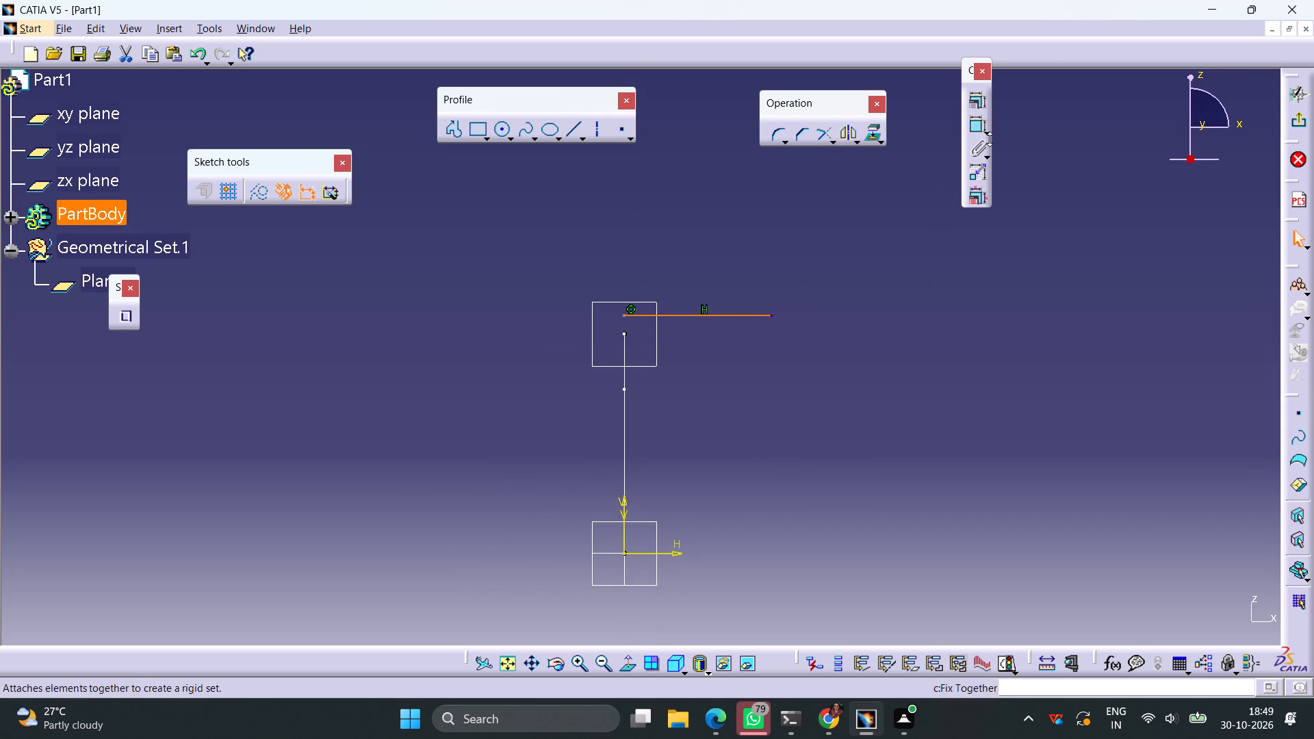
Dimension the new horizontal line and set its length to 200 mm.
left_click(975, 125)
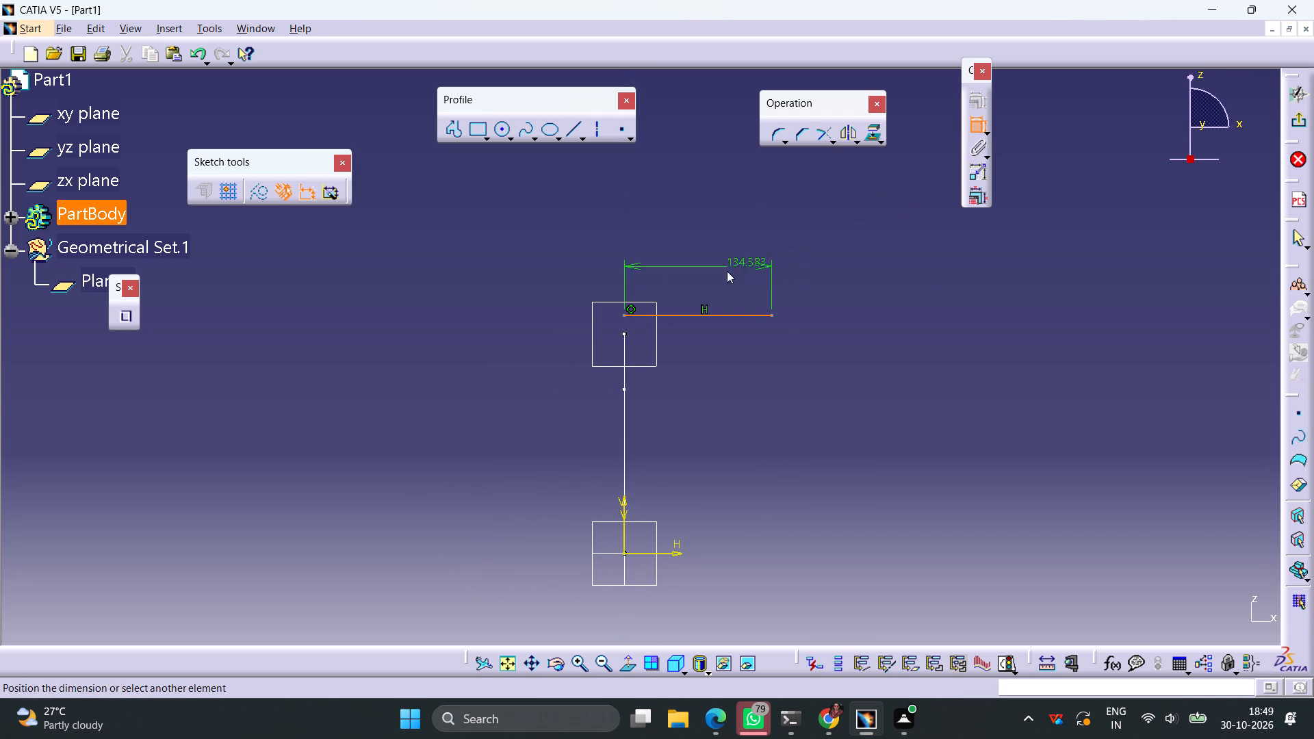
left_click(725, 272)
double_click(726, 263)
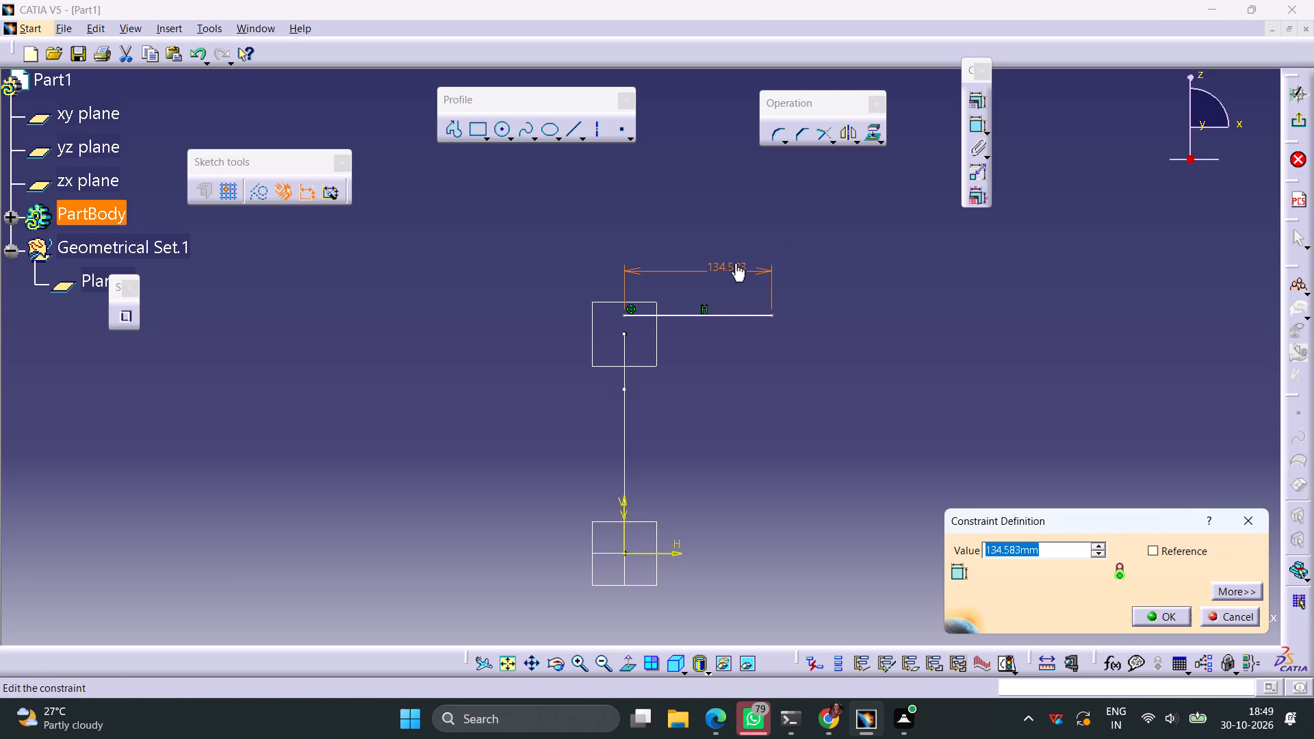
type("200")
key("Return")
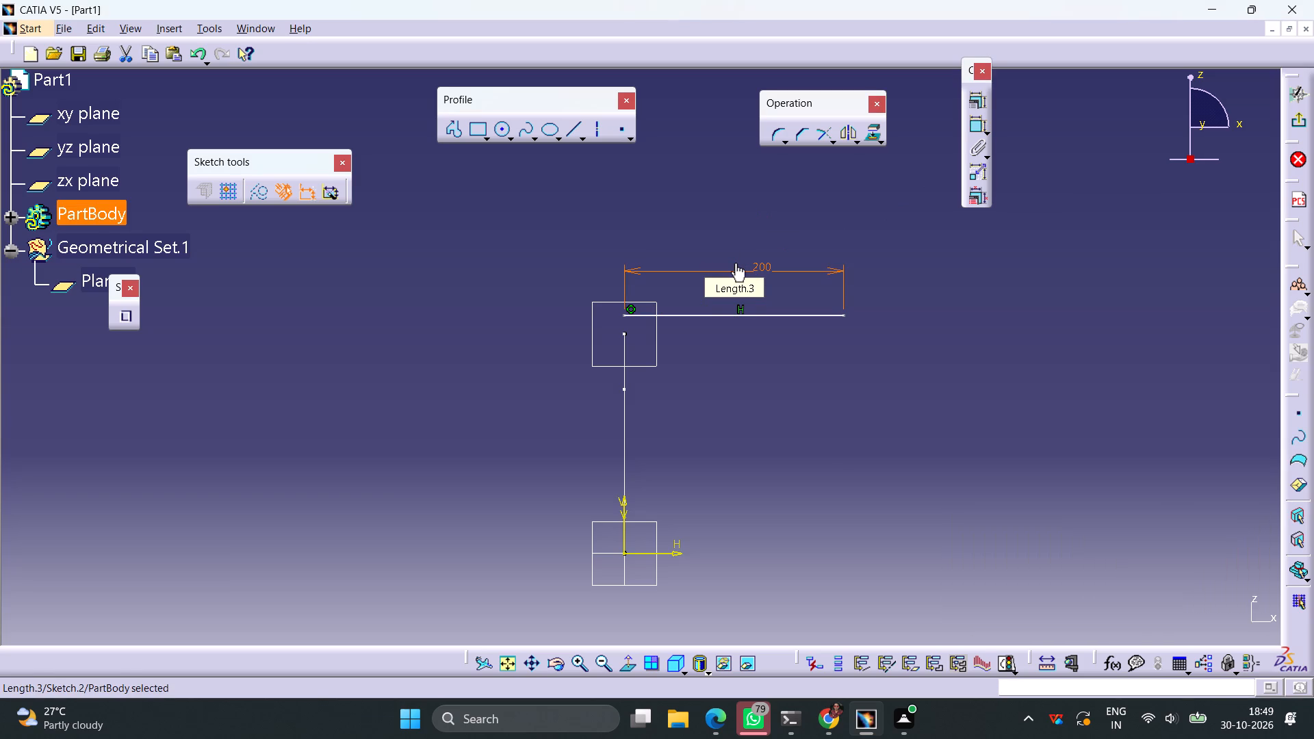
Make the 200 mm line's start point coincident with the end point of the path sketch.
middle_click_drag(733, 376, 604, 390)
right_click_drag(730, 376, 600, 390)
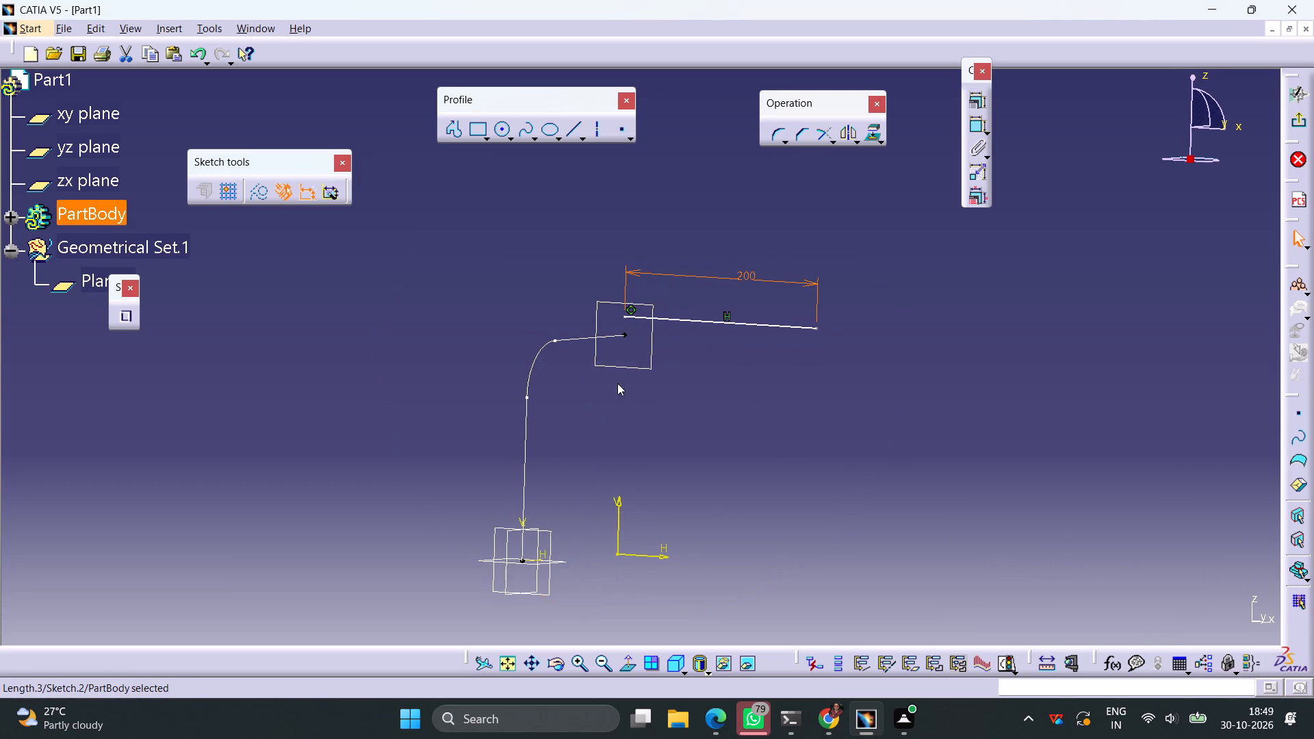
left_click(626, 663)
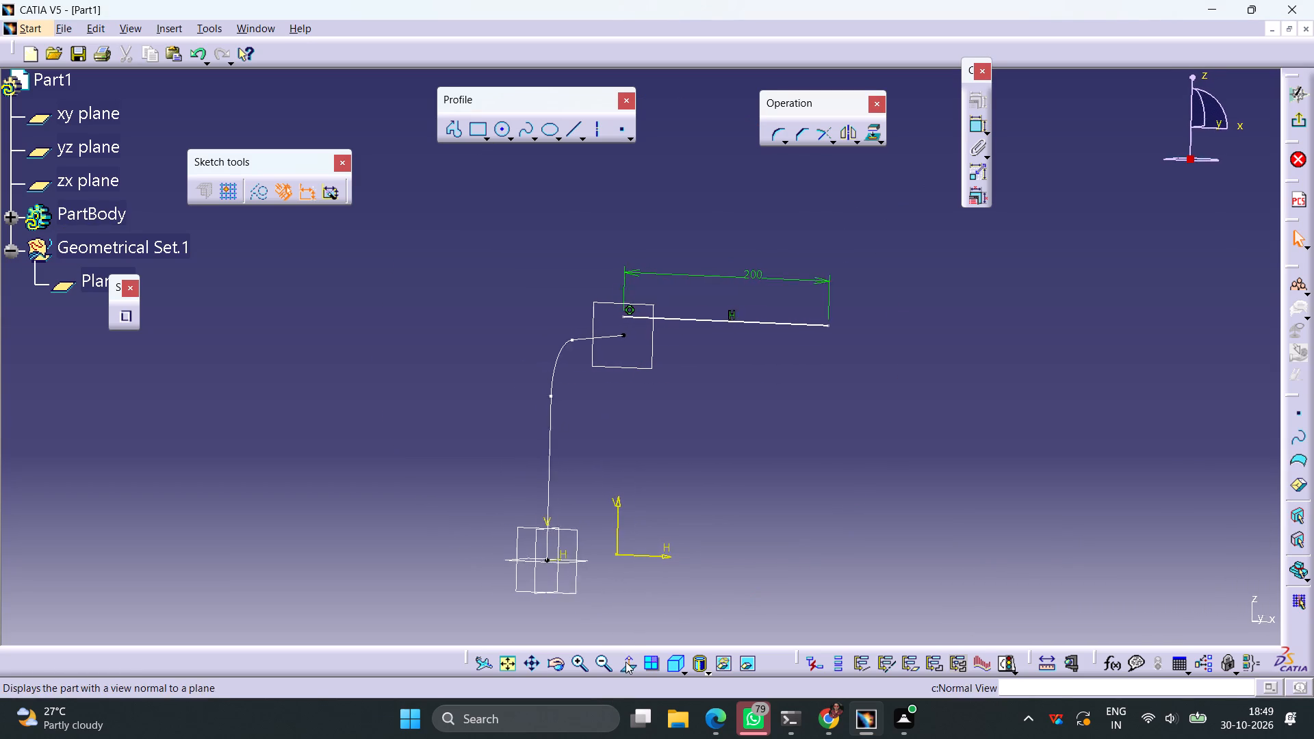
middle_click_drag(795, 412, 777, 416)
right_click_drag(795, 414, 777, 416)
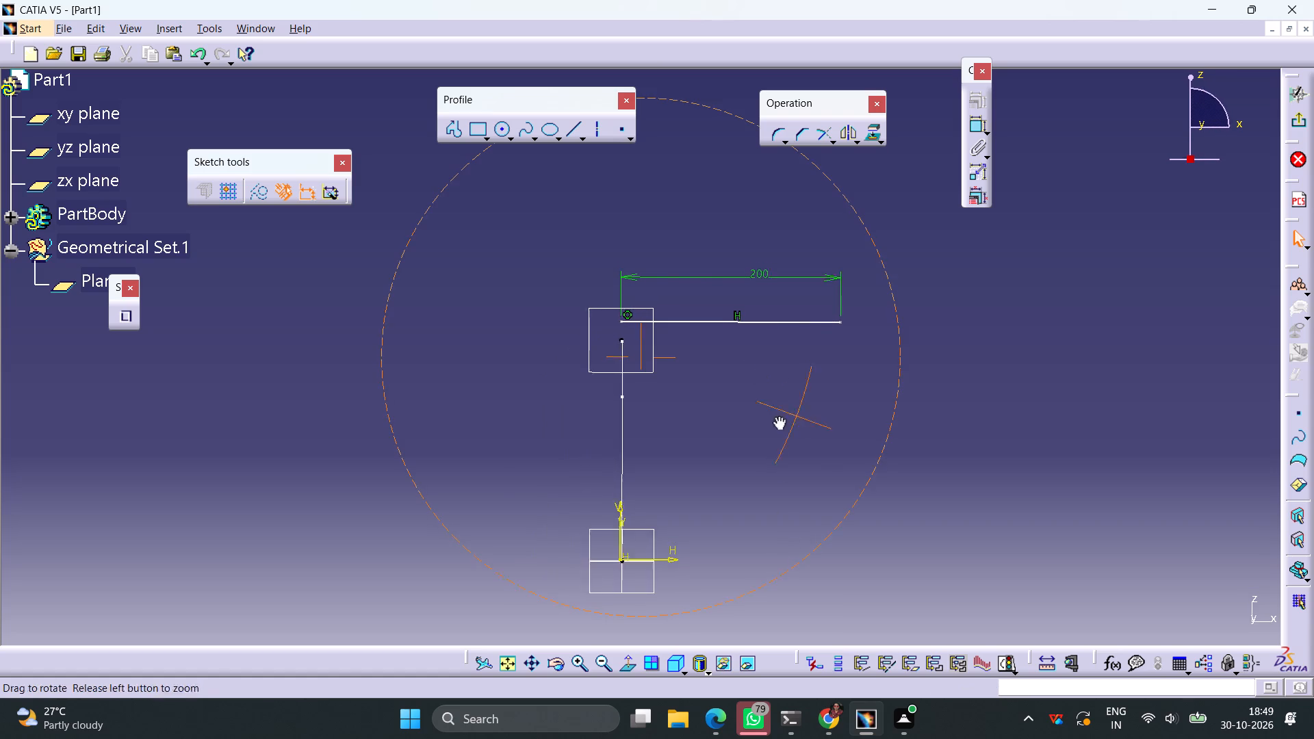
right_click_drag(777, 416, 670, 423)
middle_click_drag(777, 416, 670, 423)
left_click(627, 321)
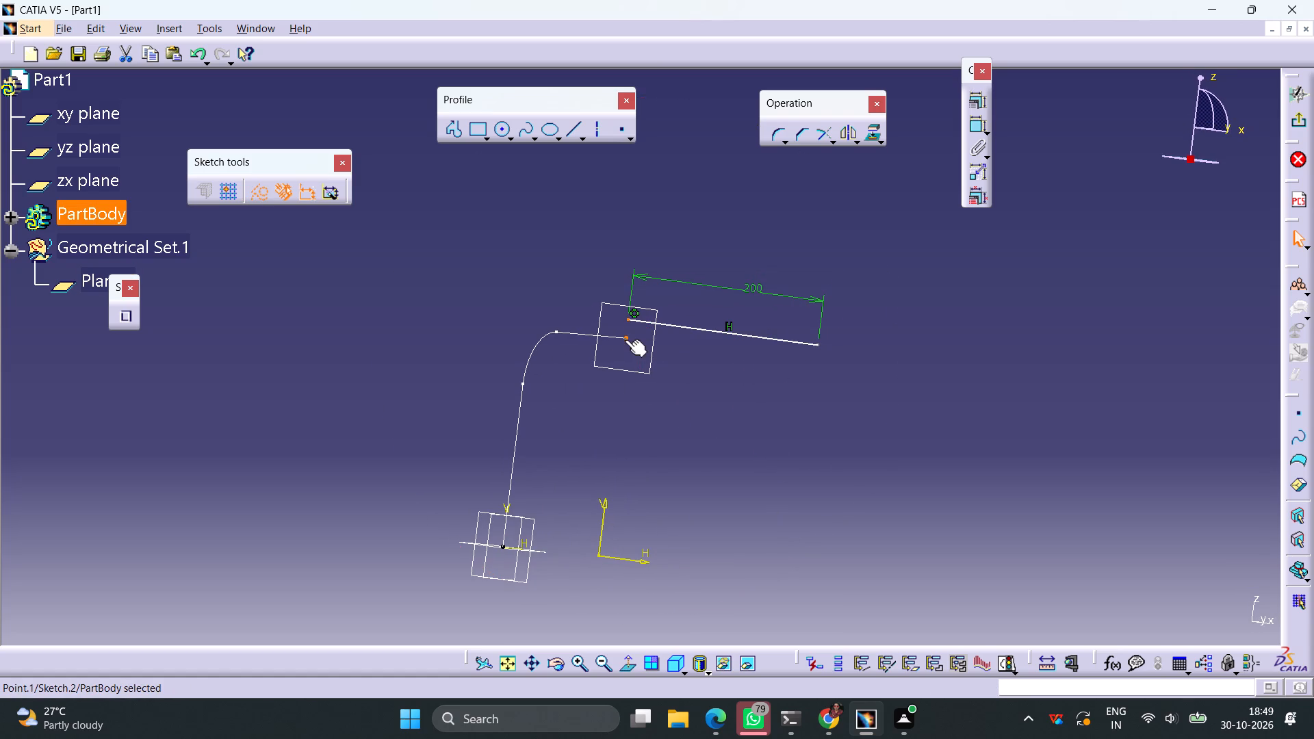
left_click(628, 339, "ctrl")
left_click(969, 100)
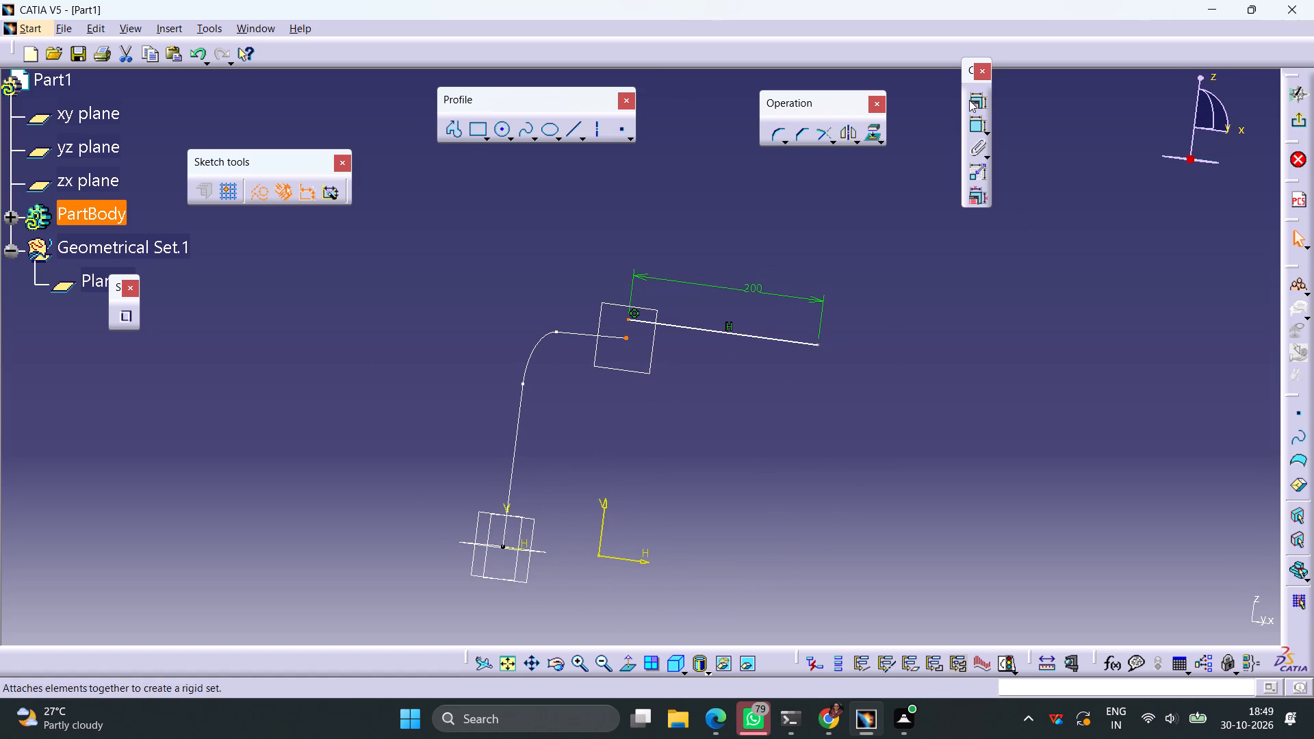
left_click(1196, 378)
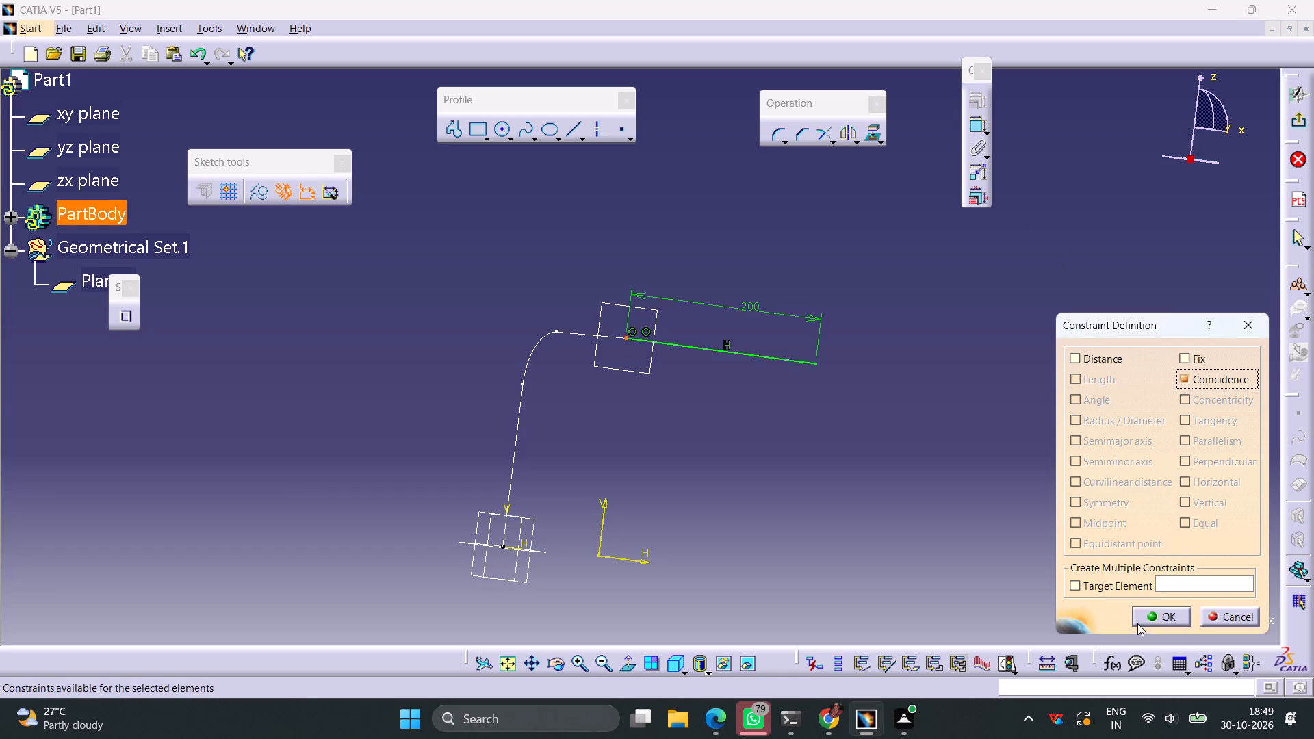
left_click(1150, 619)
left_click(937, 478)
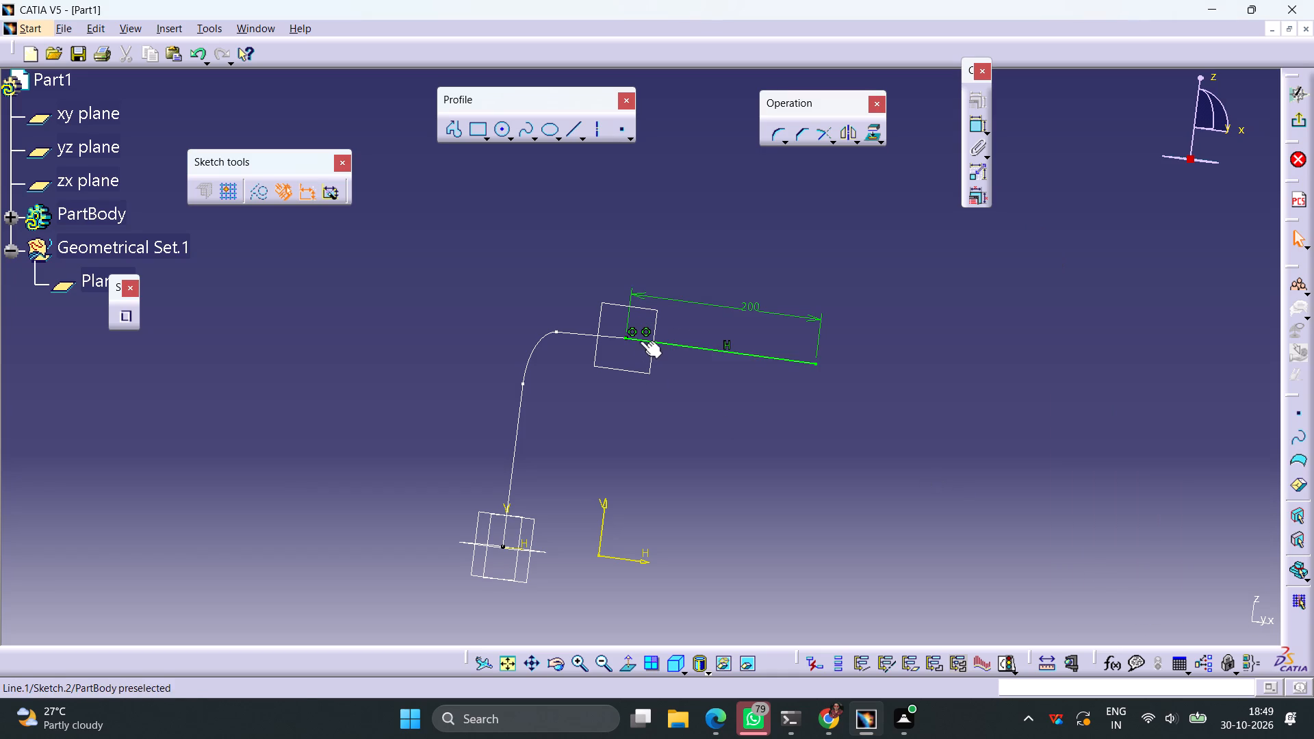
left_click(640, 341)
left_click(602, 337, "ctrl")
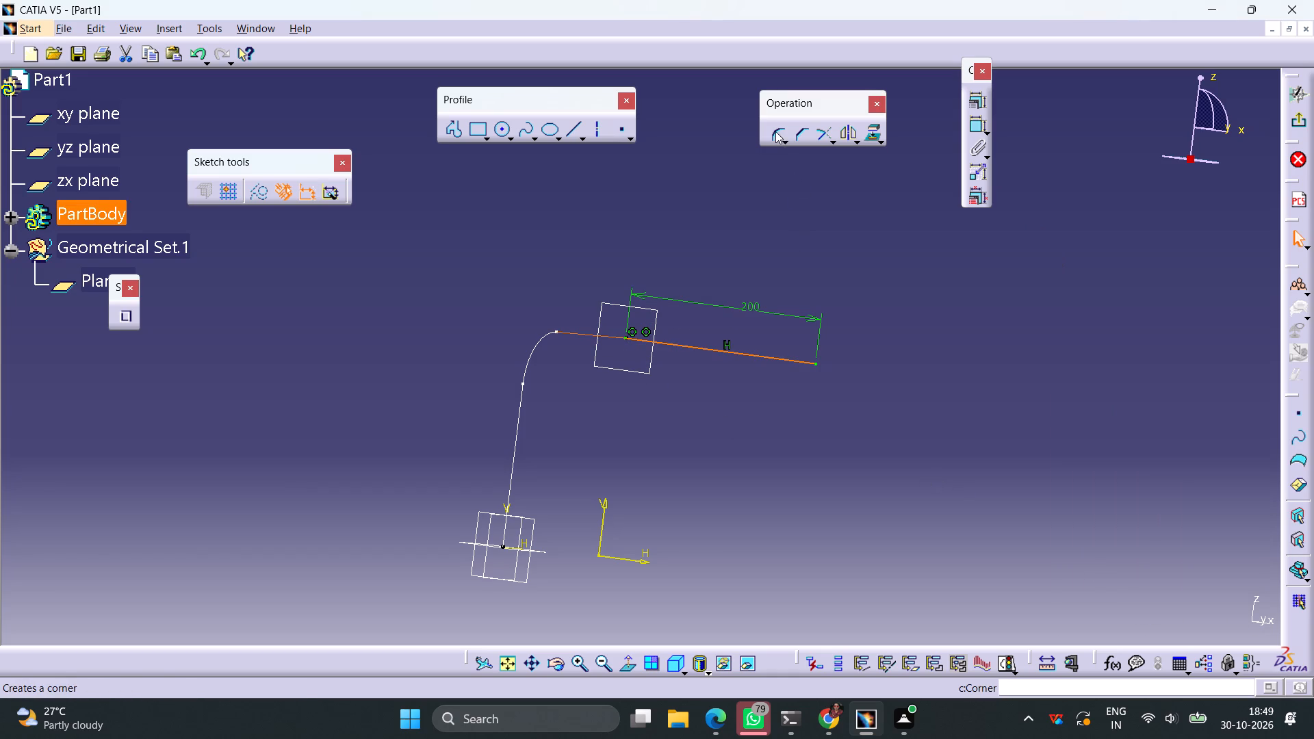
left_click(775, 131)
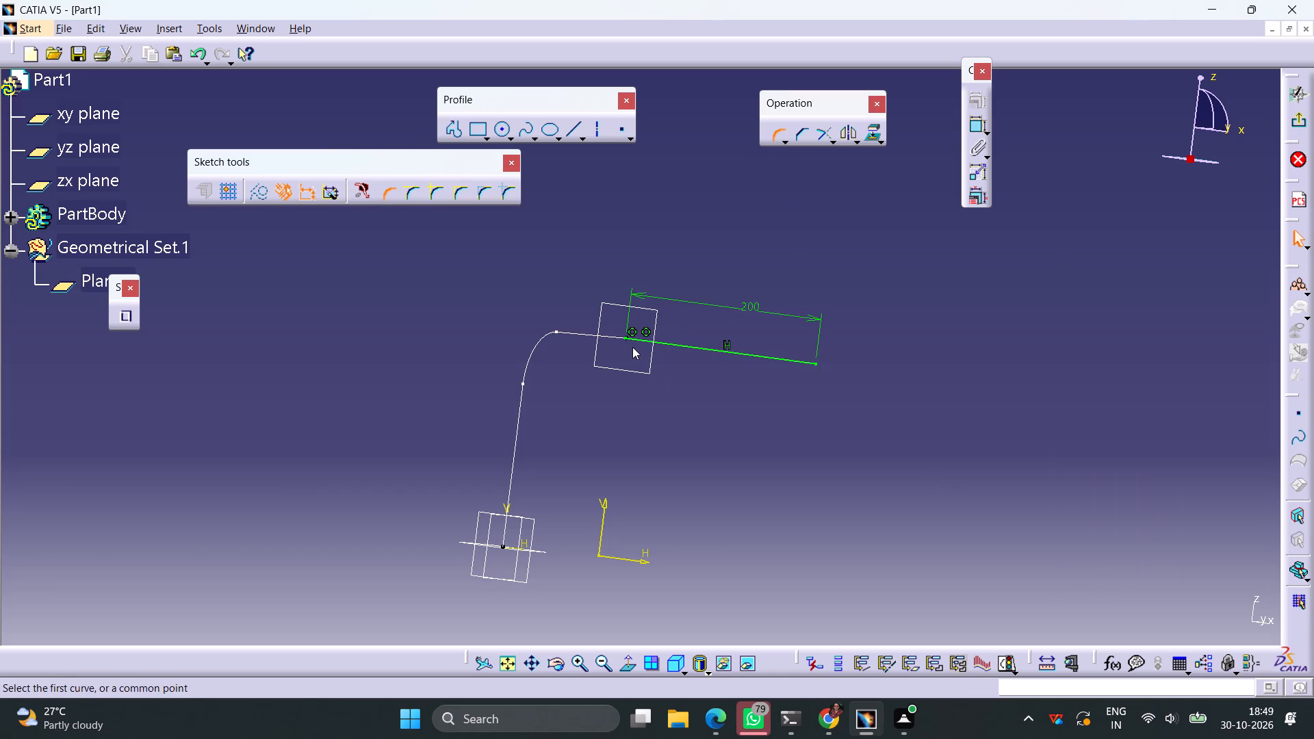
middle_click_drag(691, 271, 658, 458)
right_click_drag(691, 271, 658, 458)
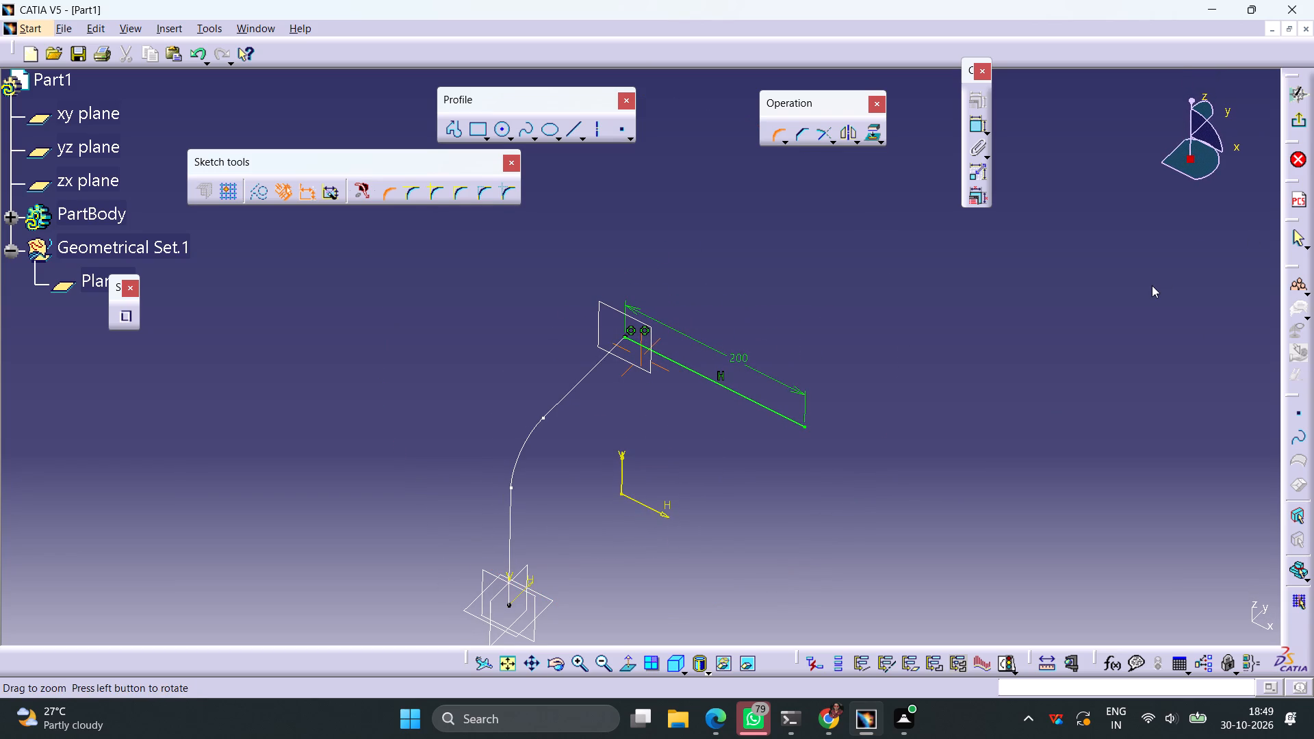
Undo back past the second sketch and the reference plane at the path's free end, leaving only the path sketch.
key("ctrl+z")
key("ctrl+z")
key("ctrl+z")
key("ctrl+z")
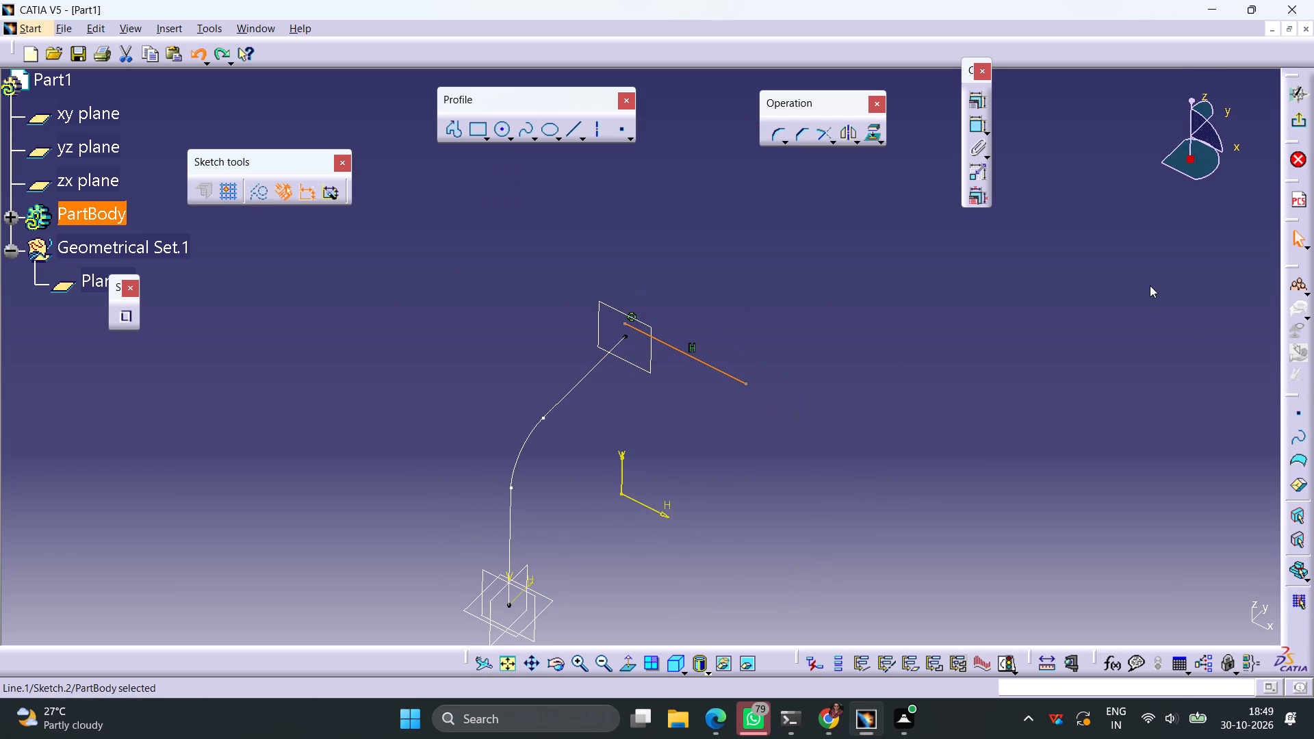
key("ctrl+z")
key("ctrl+z")
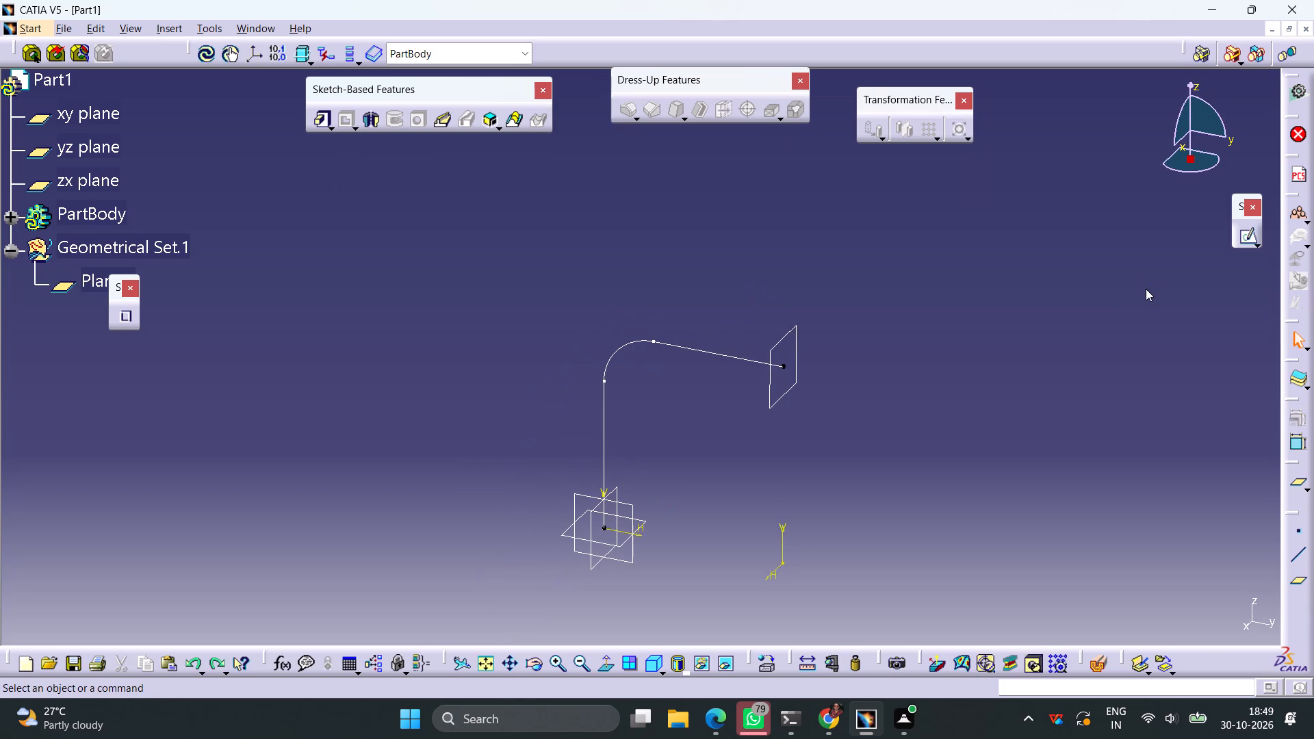
key("ctrl+z")
key("ctrl+z")
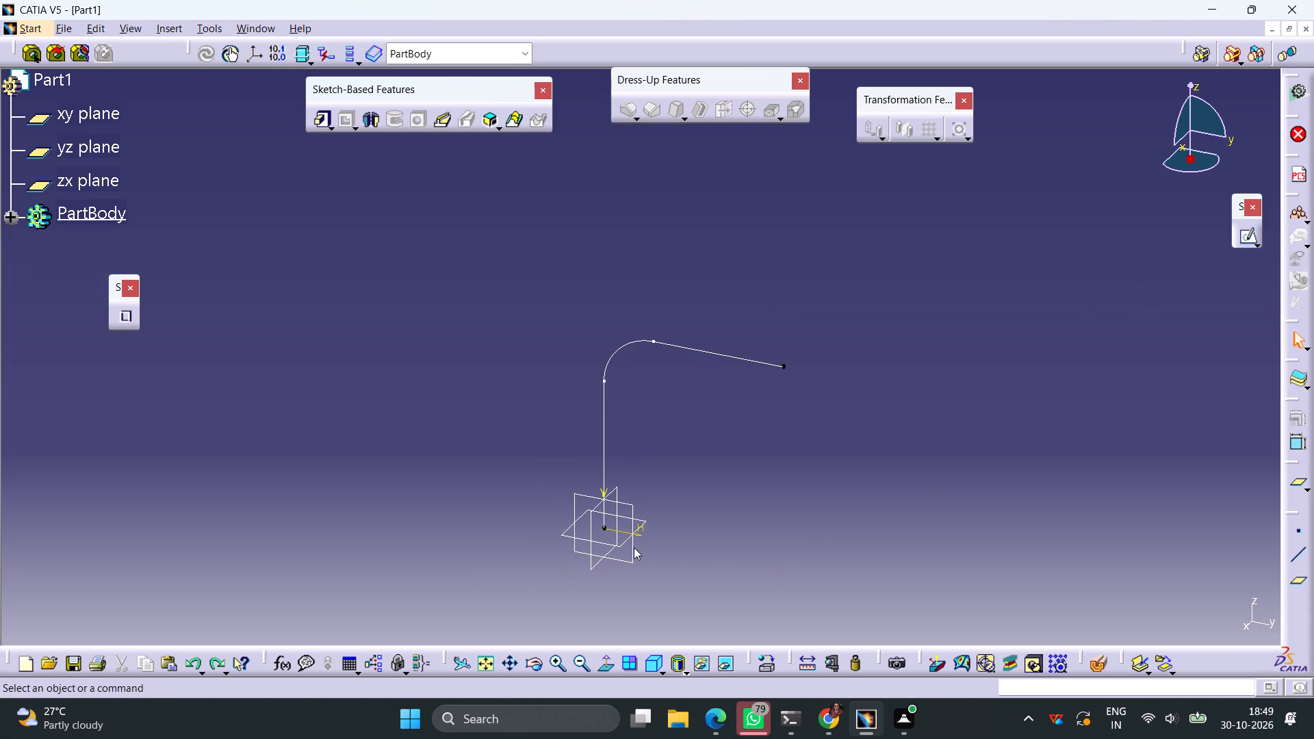
Create a reference plane offset 200 mm from the xy plane.
left_click(619, 545)
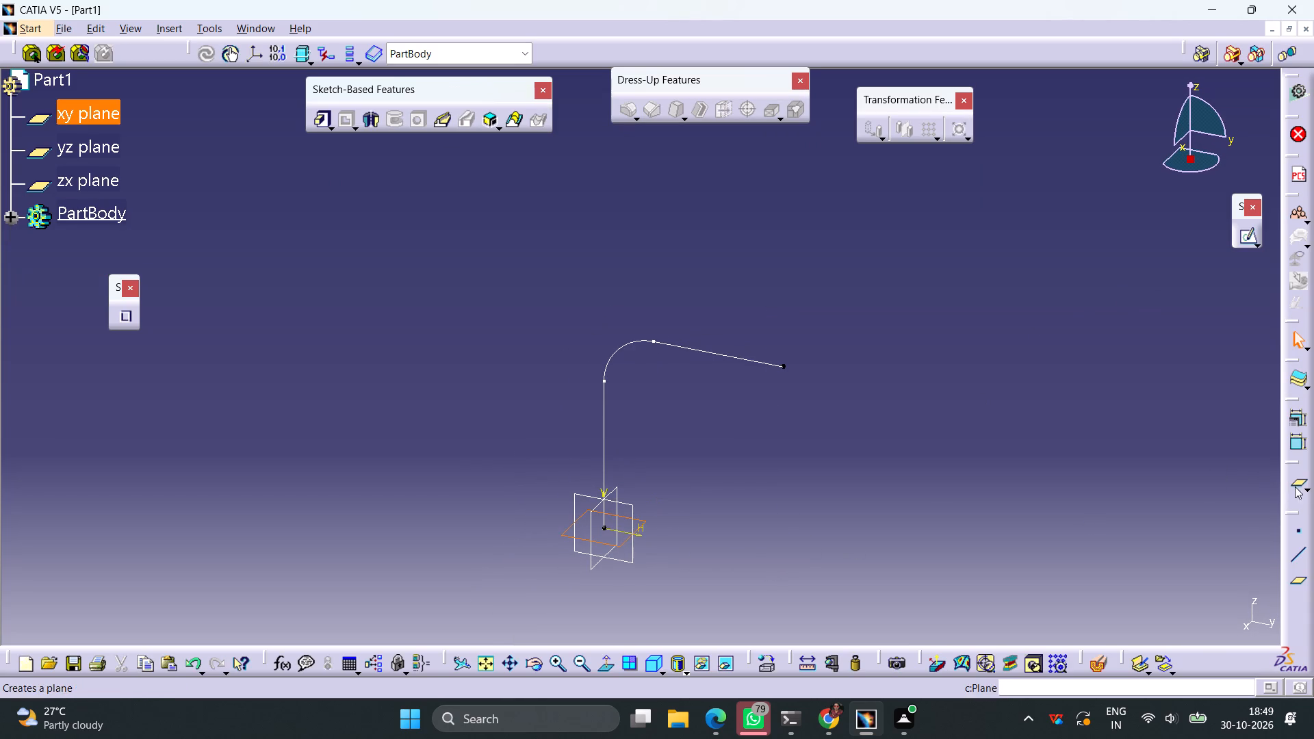
left_click(1297, 485)
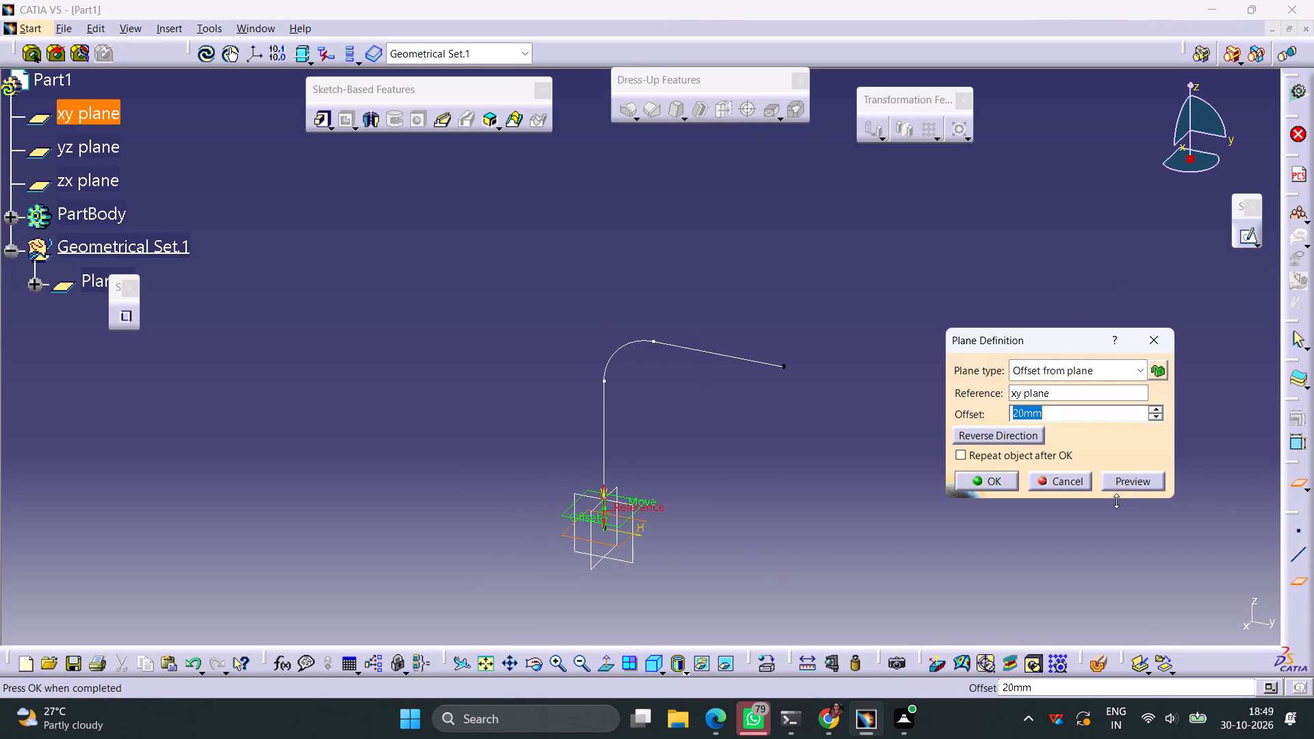
type("200")
key("Return")
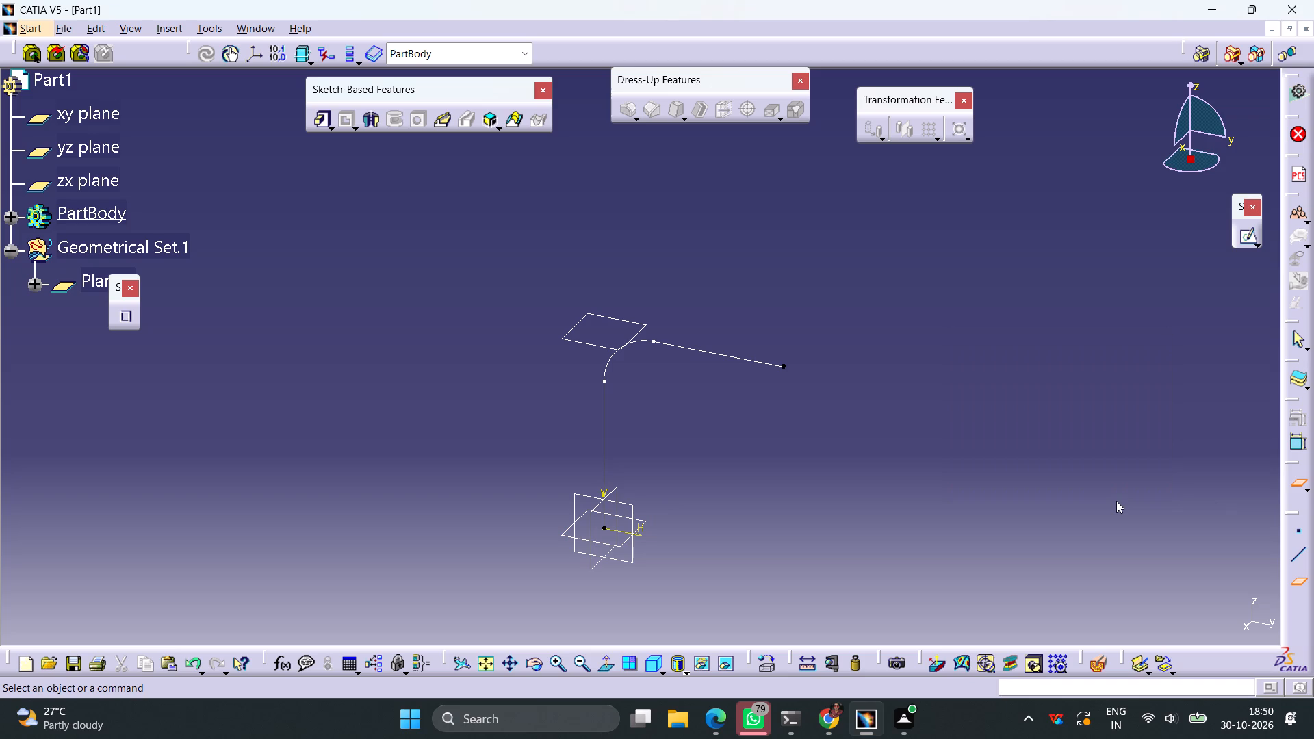
left_click(851, 511)
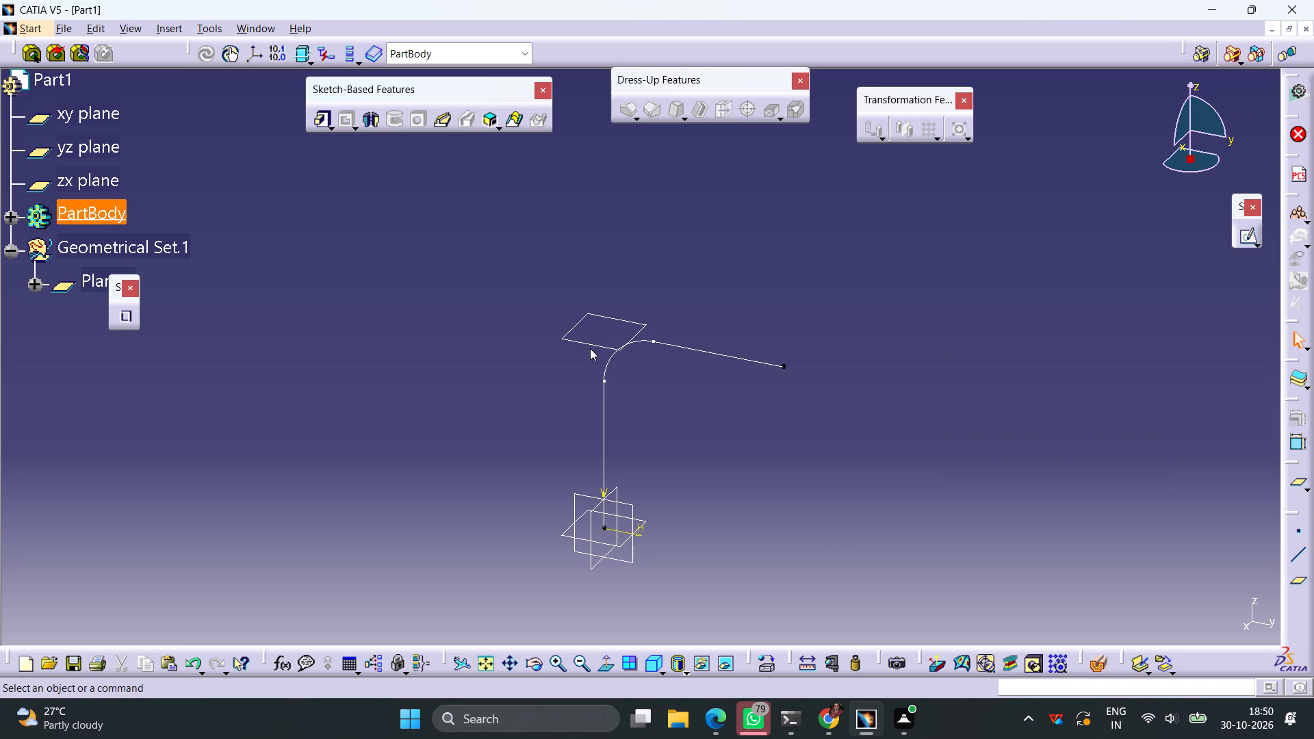
Open a new sketch on the plane offset from the xy plane.
left_click(601, 346)
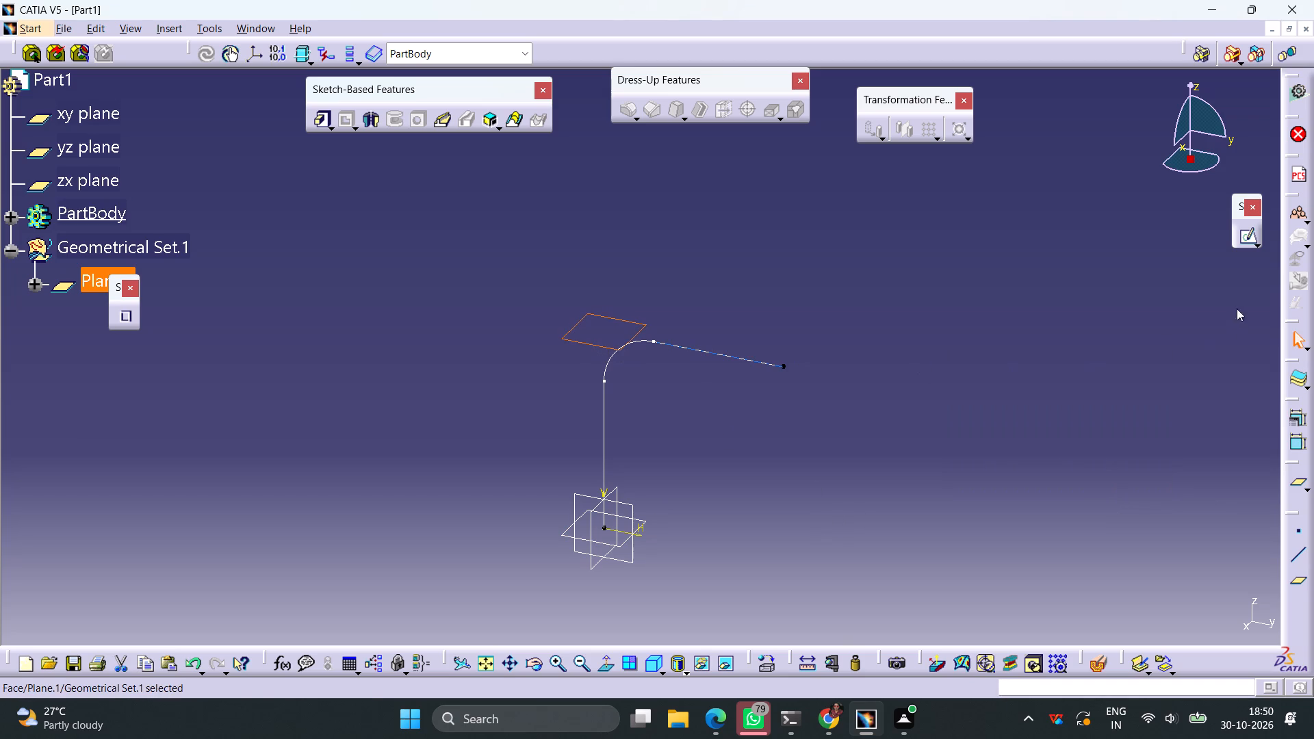
left_click(1248, 239)
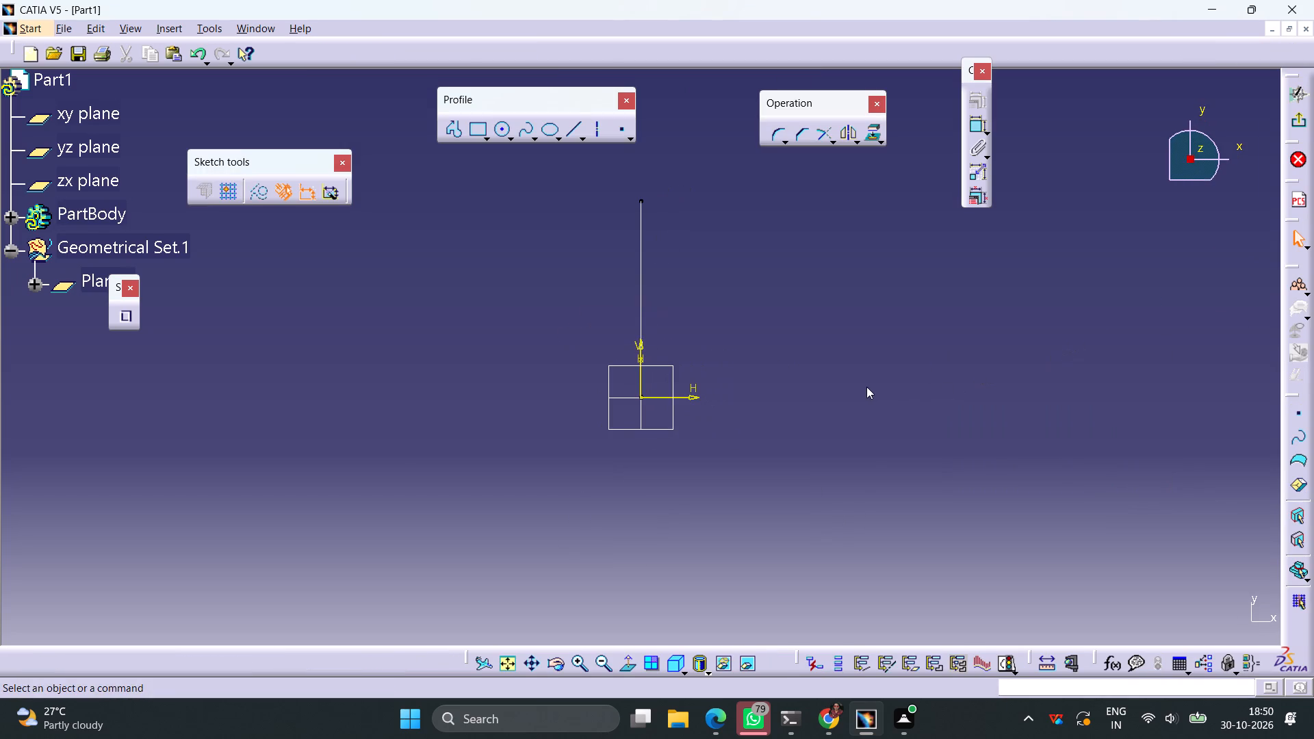
Project the path's upper straight line onto the sketch plane.
middle_click_drag(866, 388, 749, 350)
right_click_drag(851, 389, 741, 352)
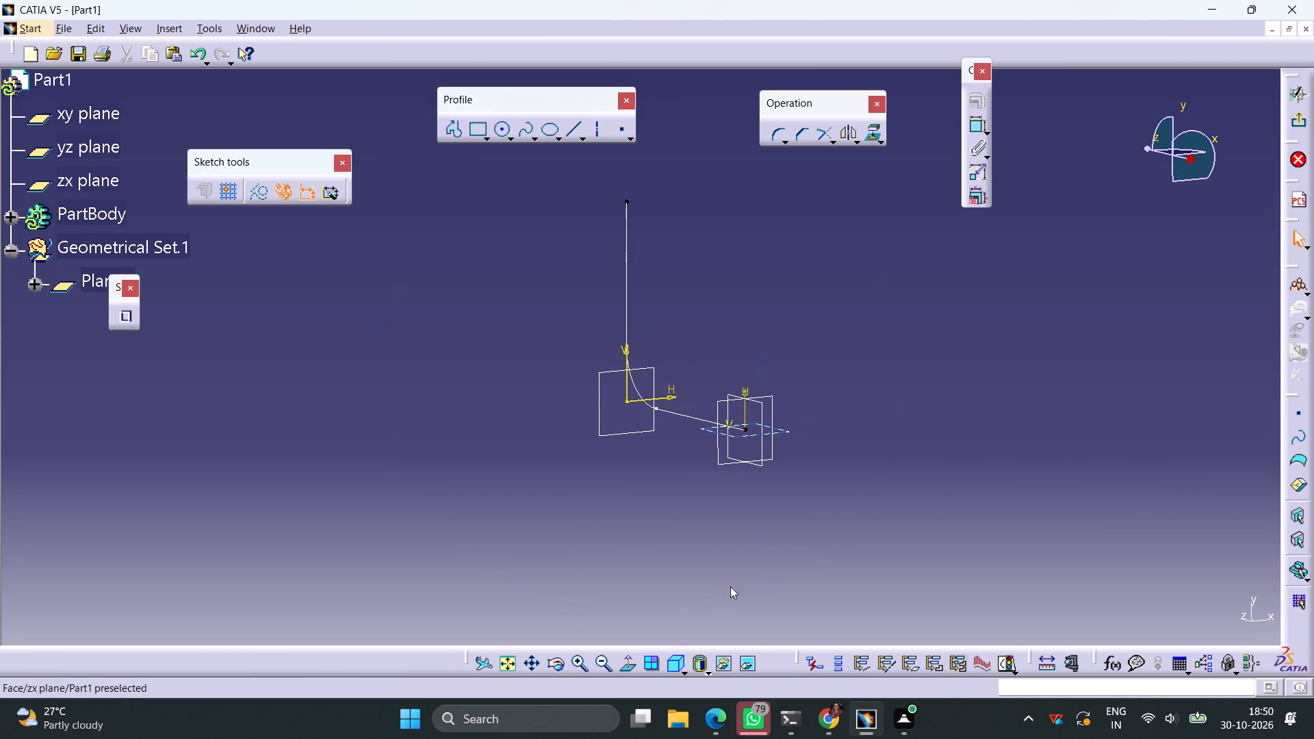
left_click(629, 661)
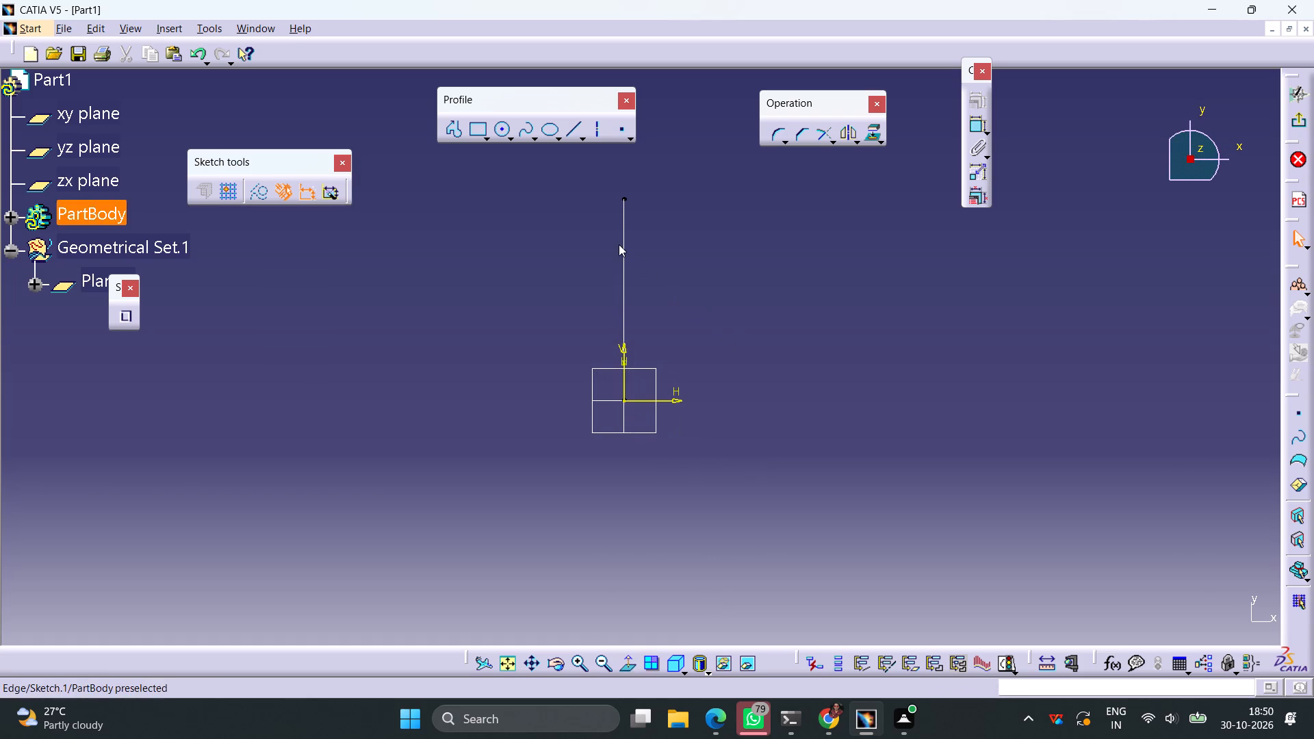
left_click(625, 239)
left_click(868, 139)
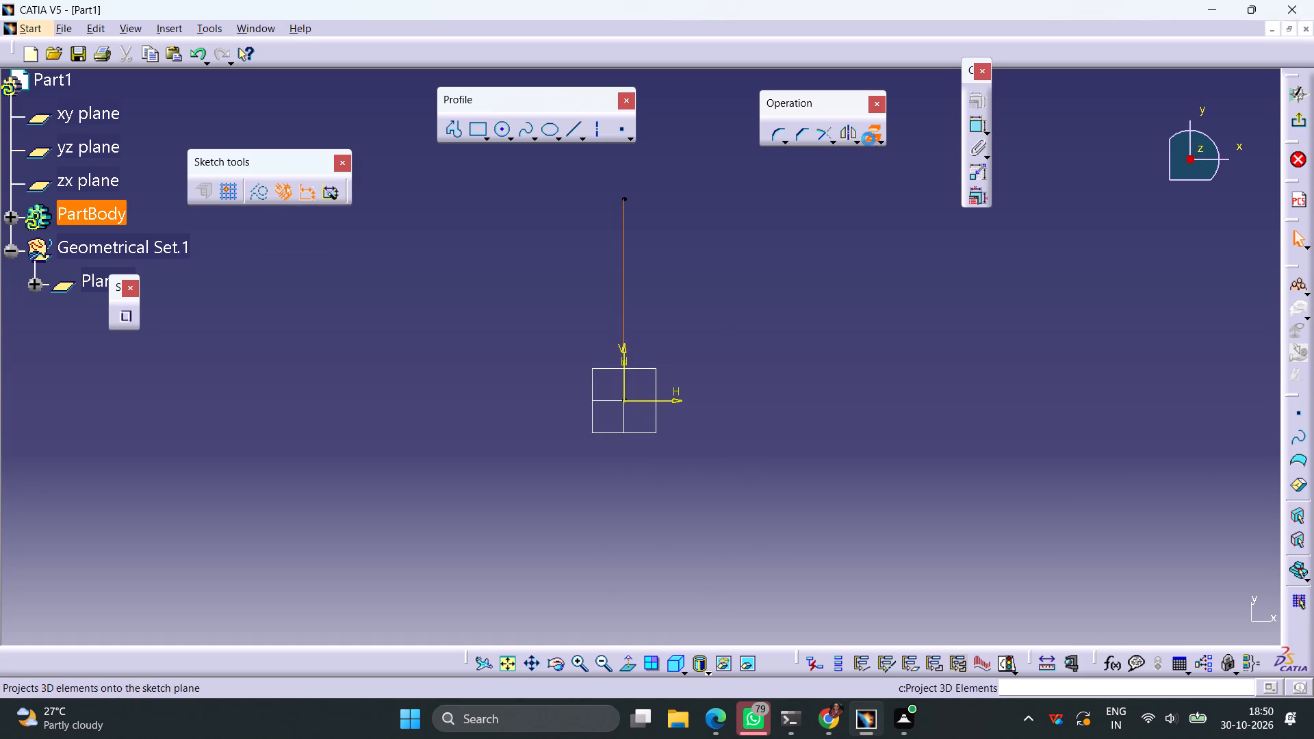
left_click(1155, 619)
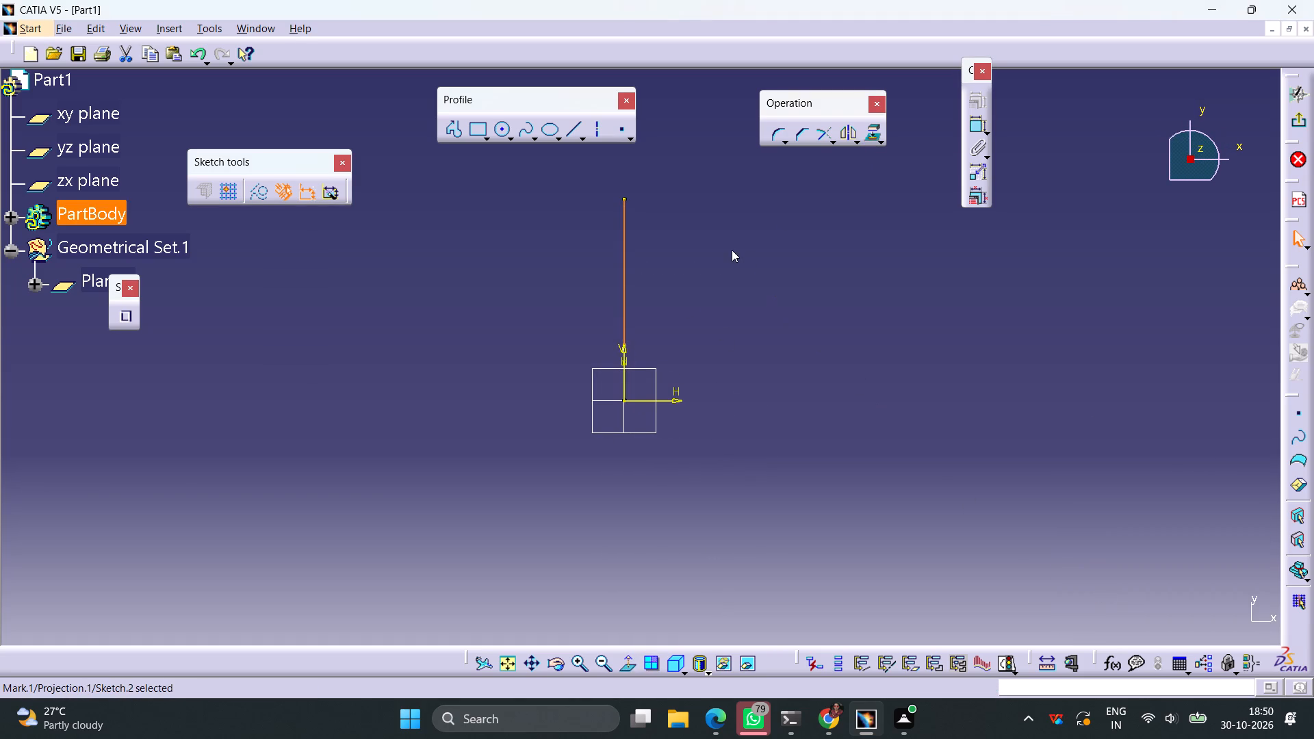
Draw a horizontal line about 153 mm long from the projected line's far end at V 180 mm, toward positive H.
left_click(570, 134)
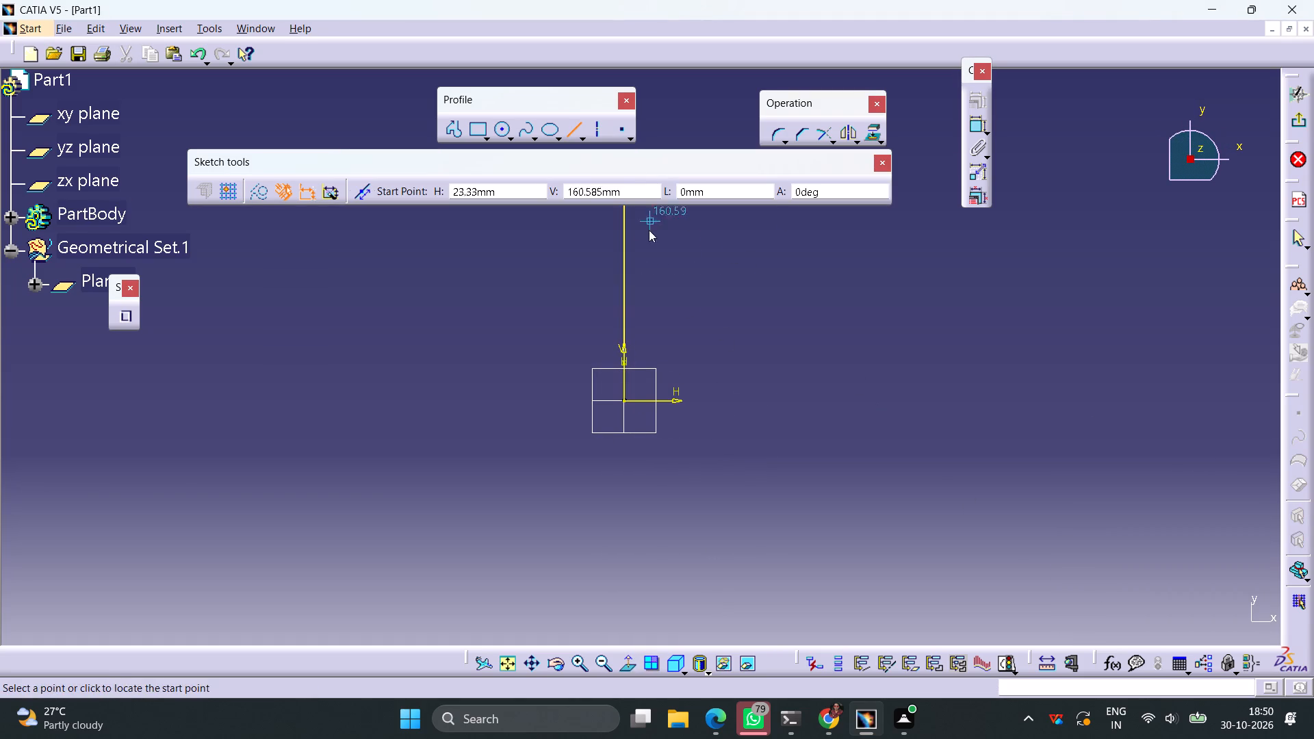
middle_click_drag(669, 273, 667, 401)
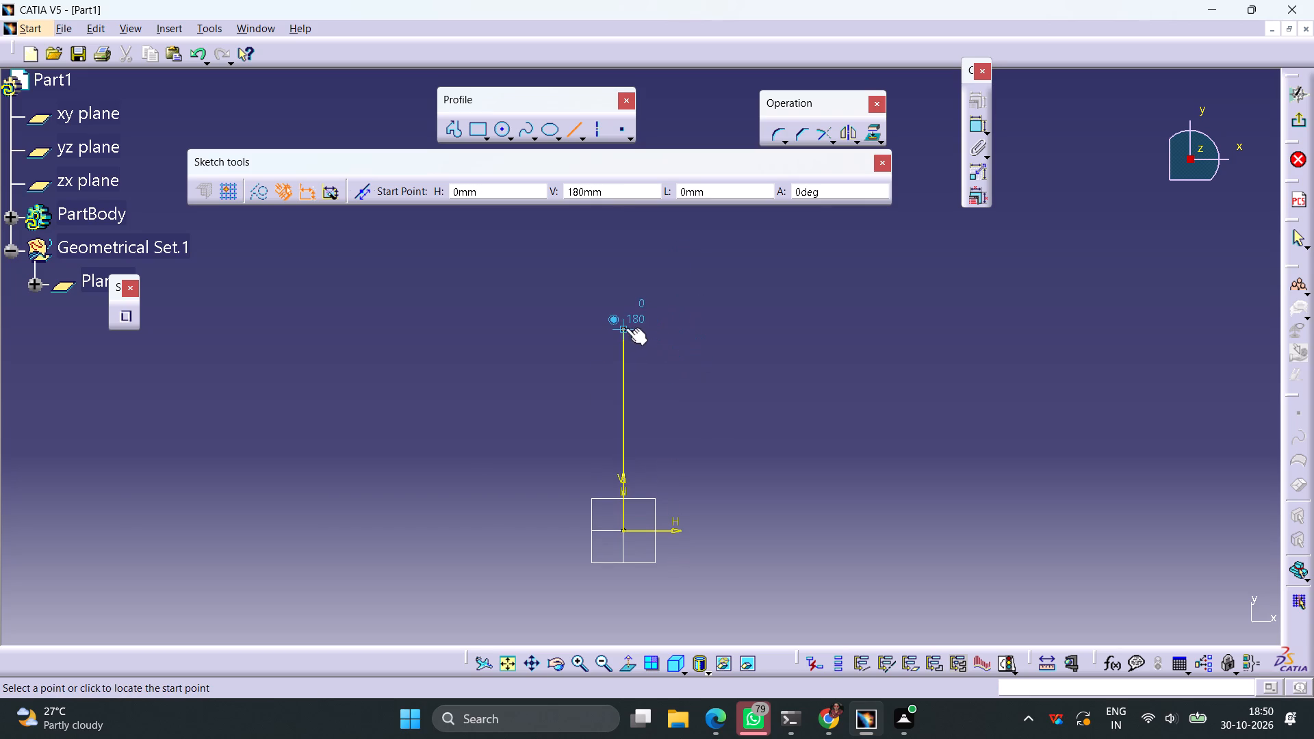
left_click(626, 326)
left_click(793, 326)
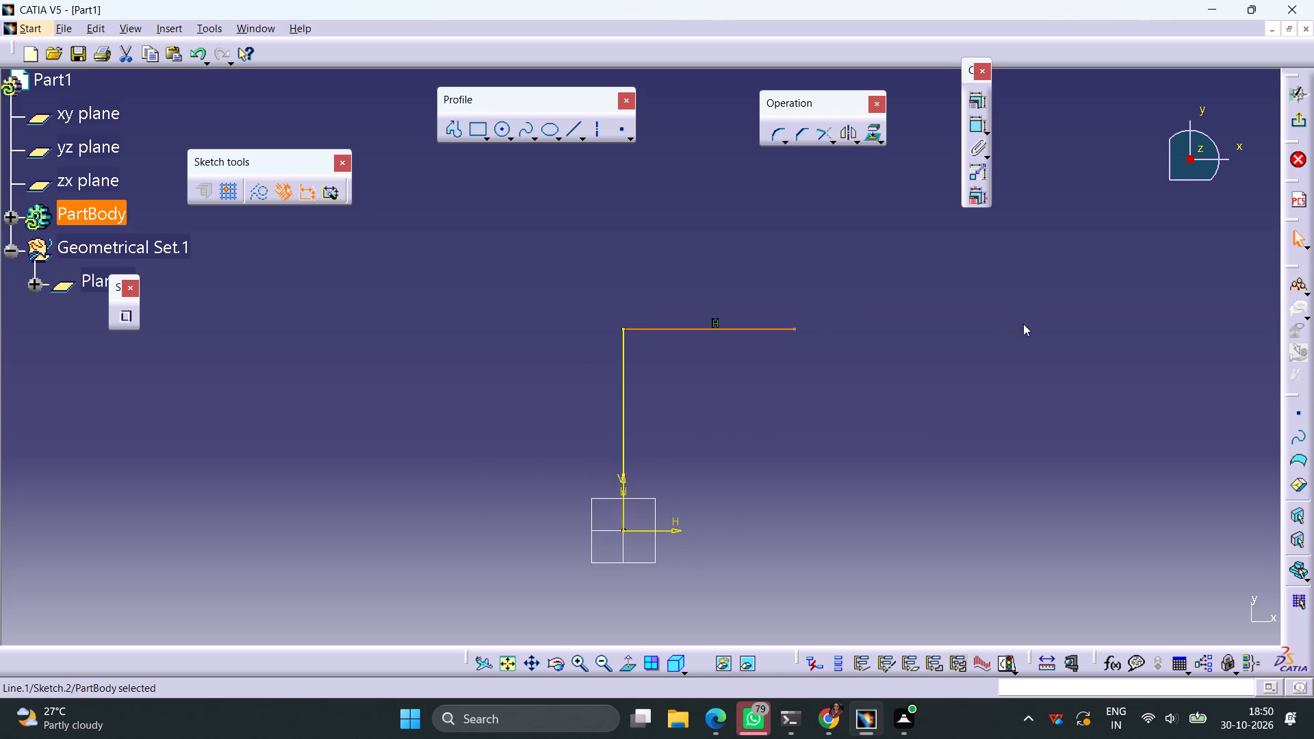
Dimension the new horizontal line and set its length to 200 mm.
left_click(977, 127)
left_click(707, 301)
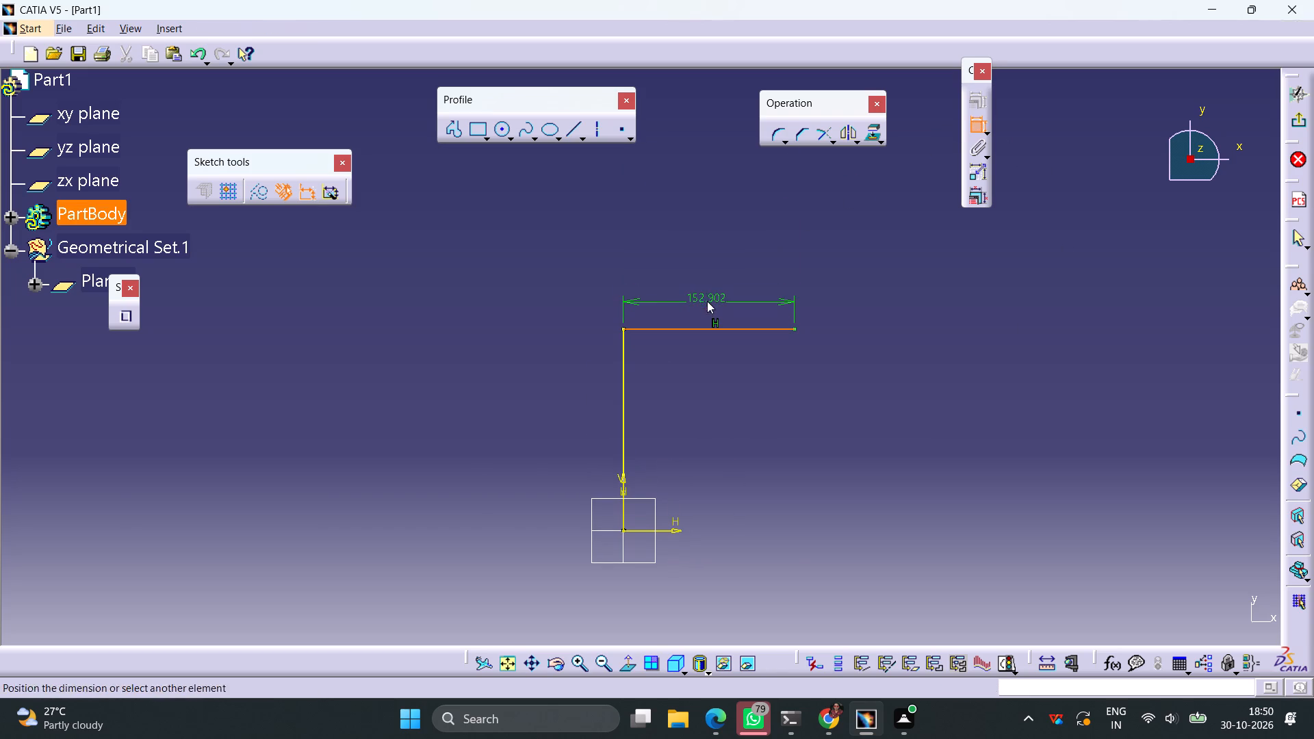
double_click(709, 298)
type("200")
key("Return")
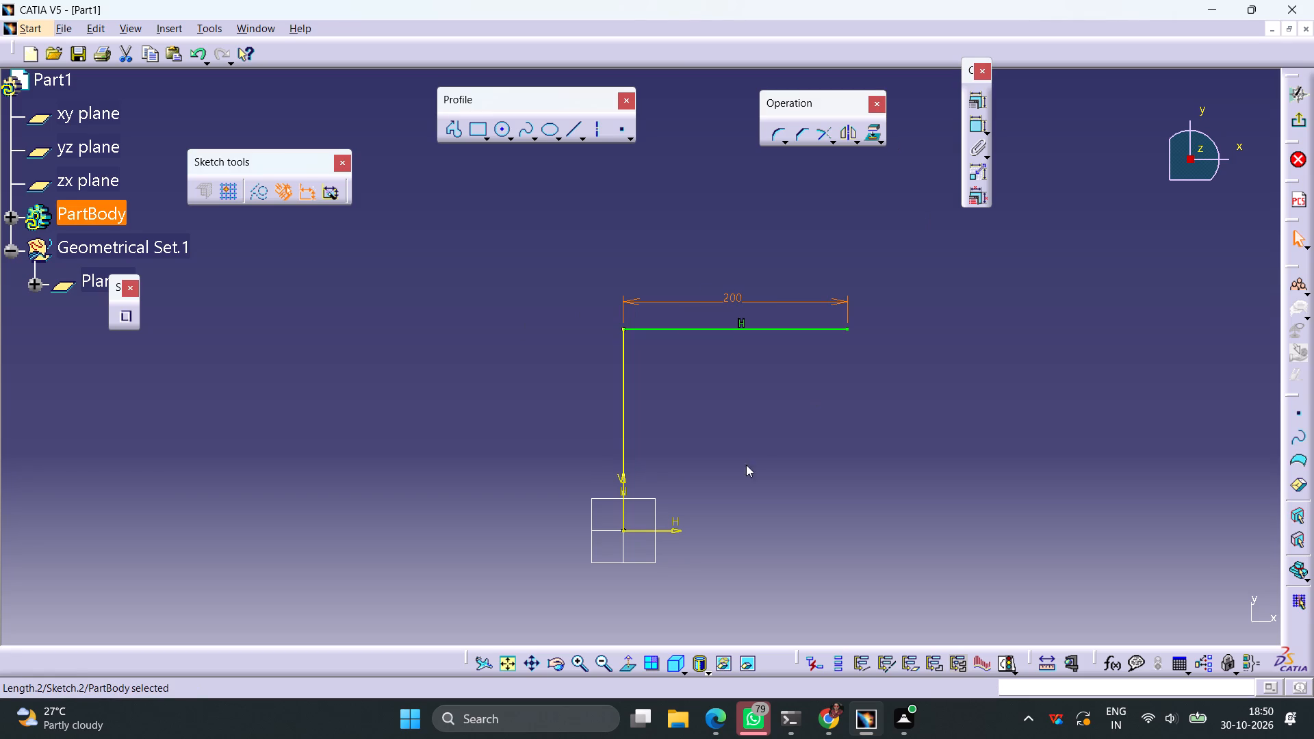
left_click(747, 465)
Round the corner between the horizontal and projected lines, converting the length constraint to a distance, and set the radius to 40 mm.
left_click(771, 131)
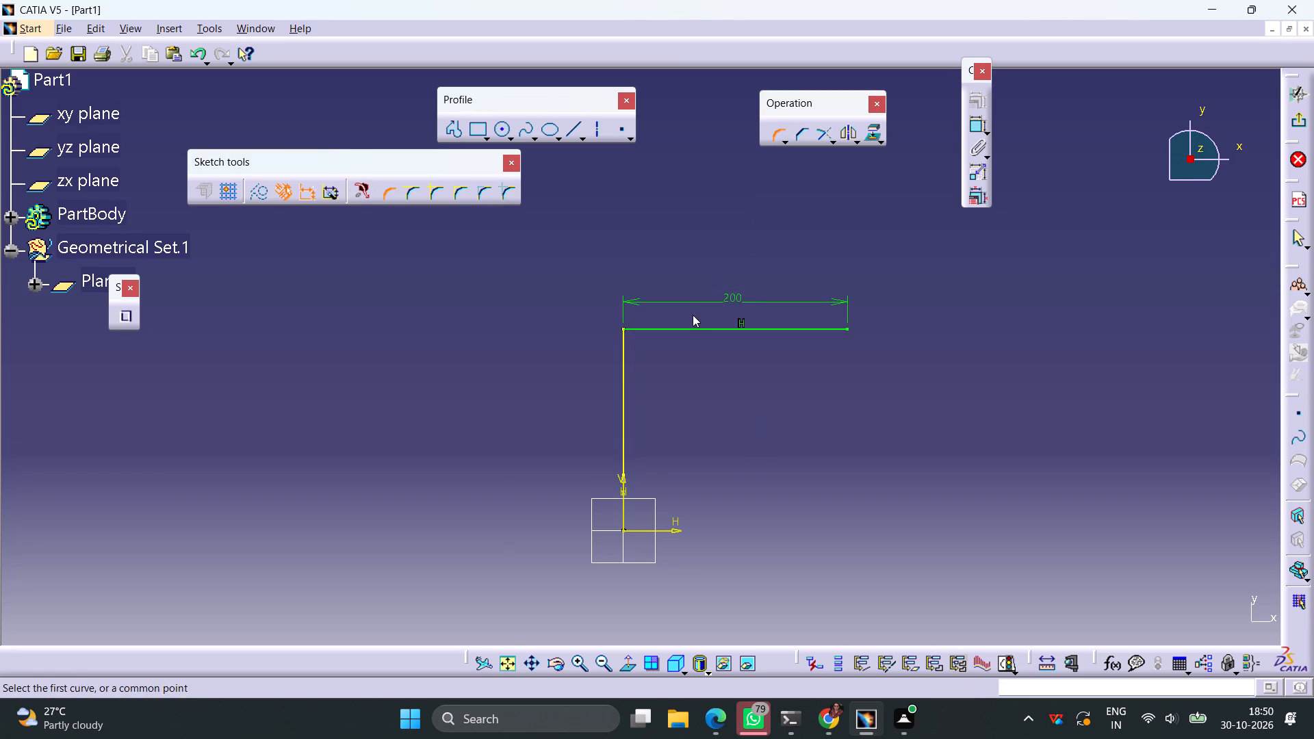
left_click(680, 331)
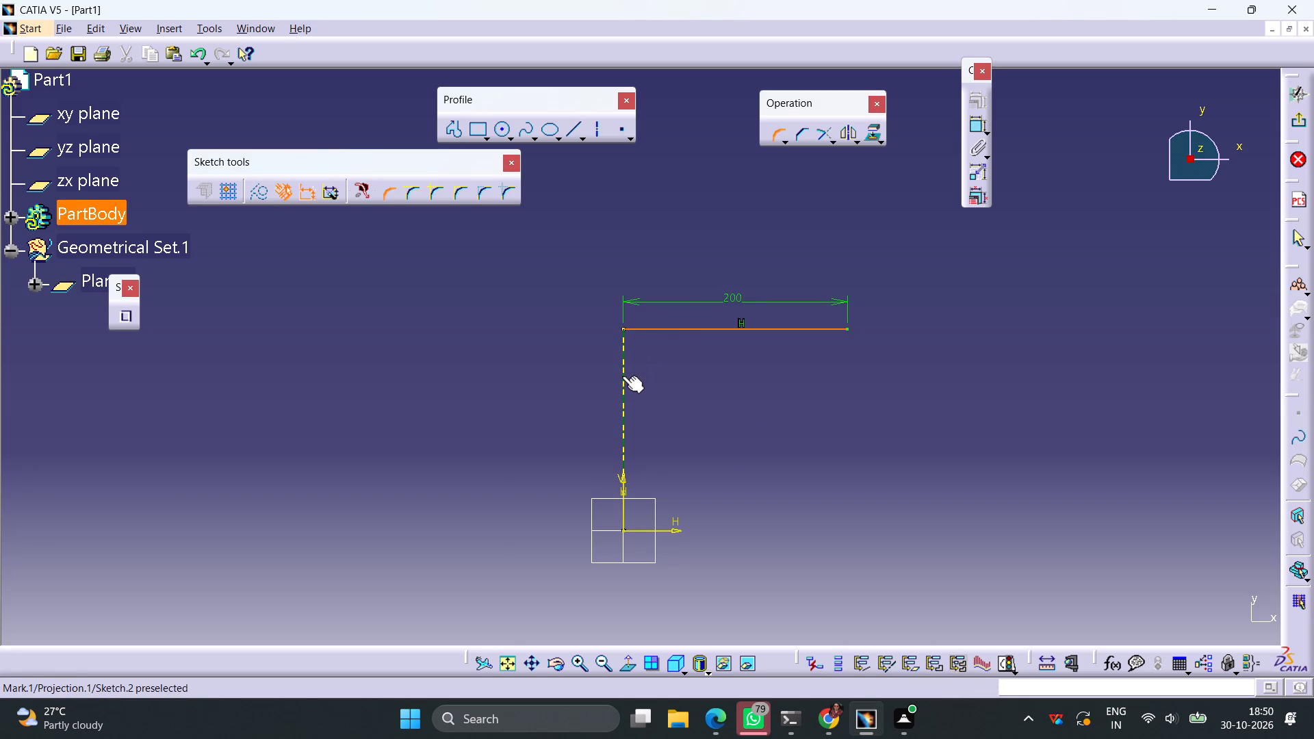
left_click(622, 376)
left_click(632, 358)
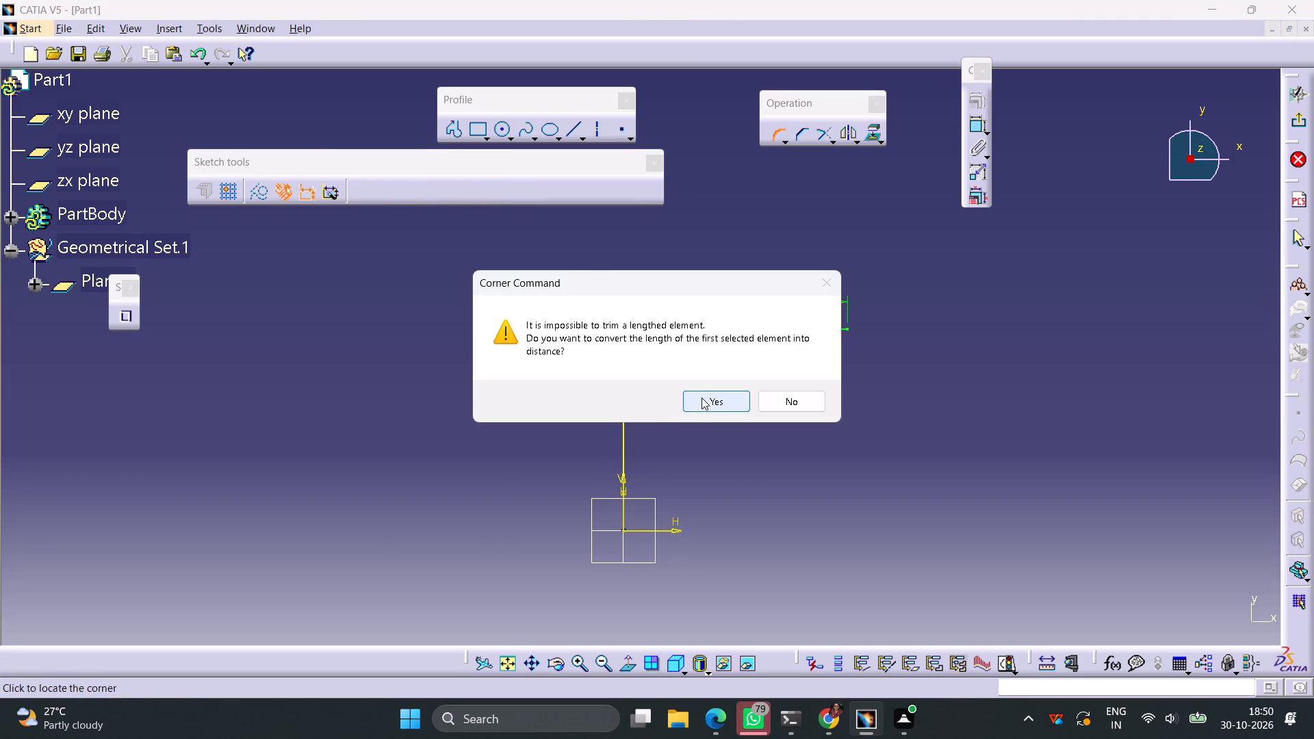
left_click(702, 399)
double_click(657, 354)
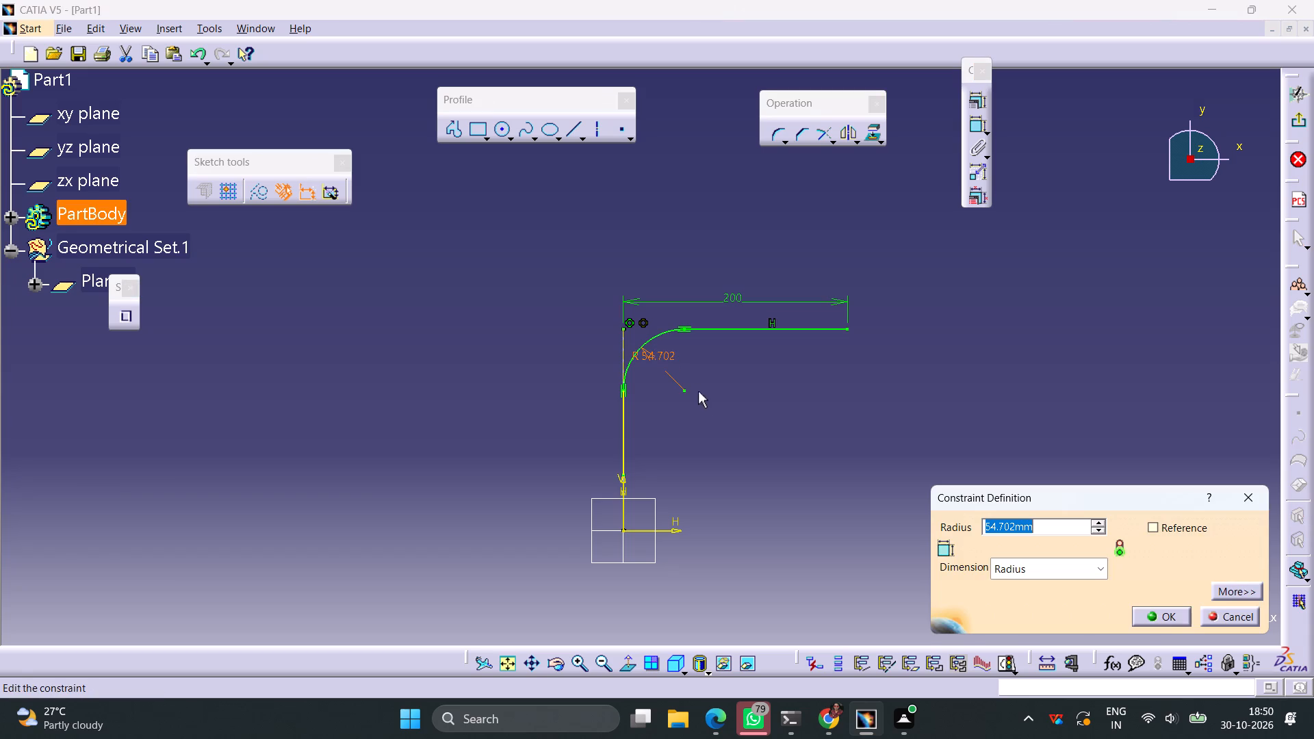
type("40")
key("Return")
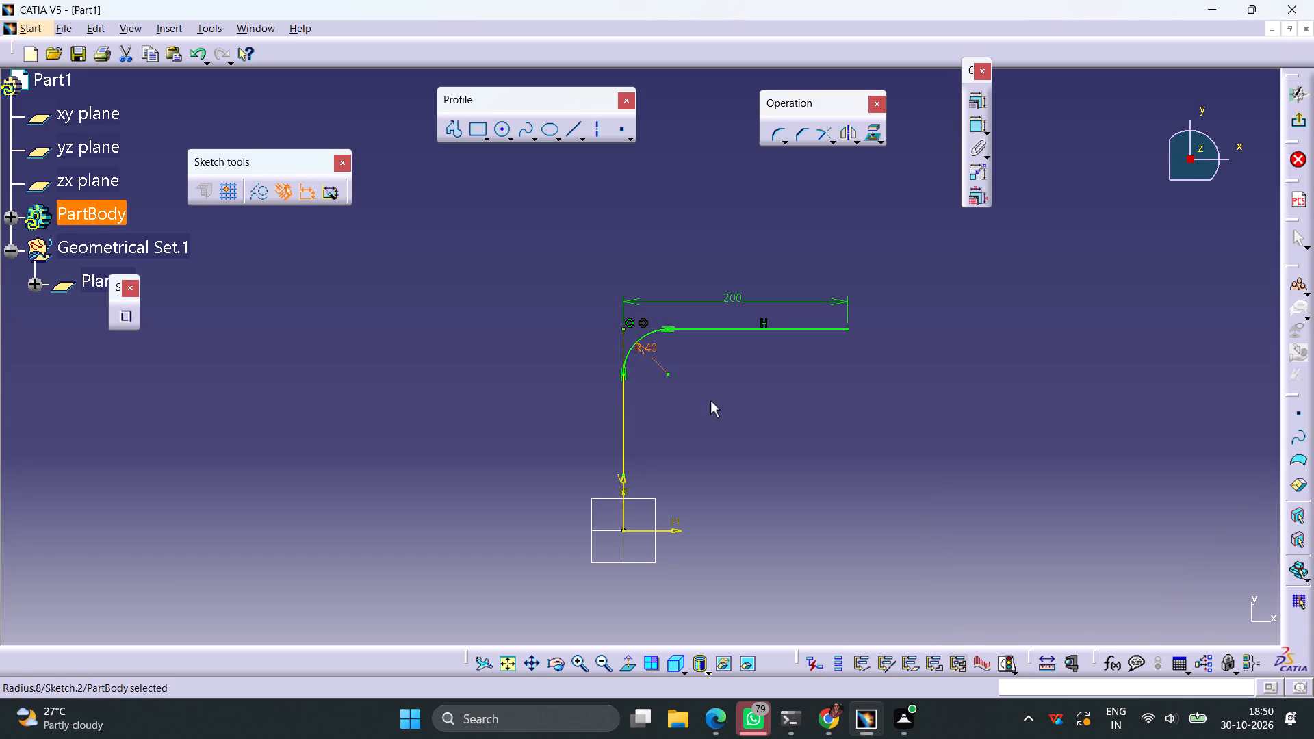
left_click(904, 401)
Delete the remaining straight part of the projected line below the rounded corner.
left_click(625, 435)
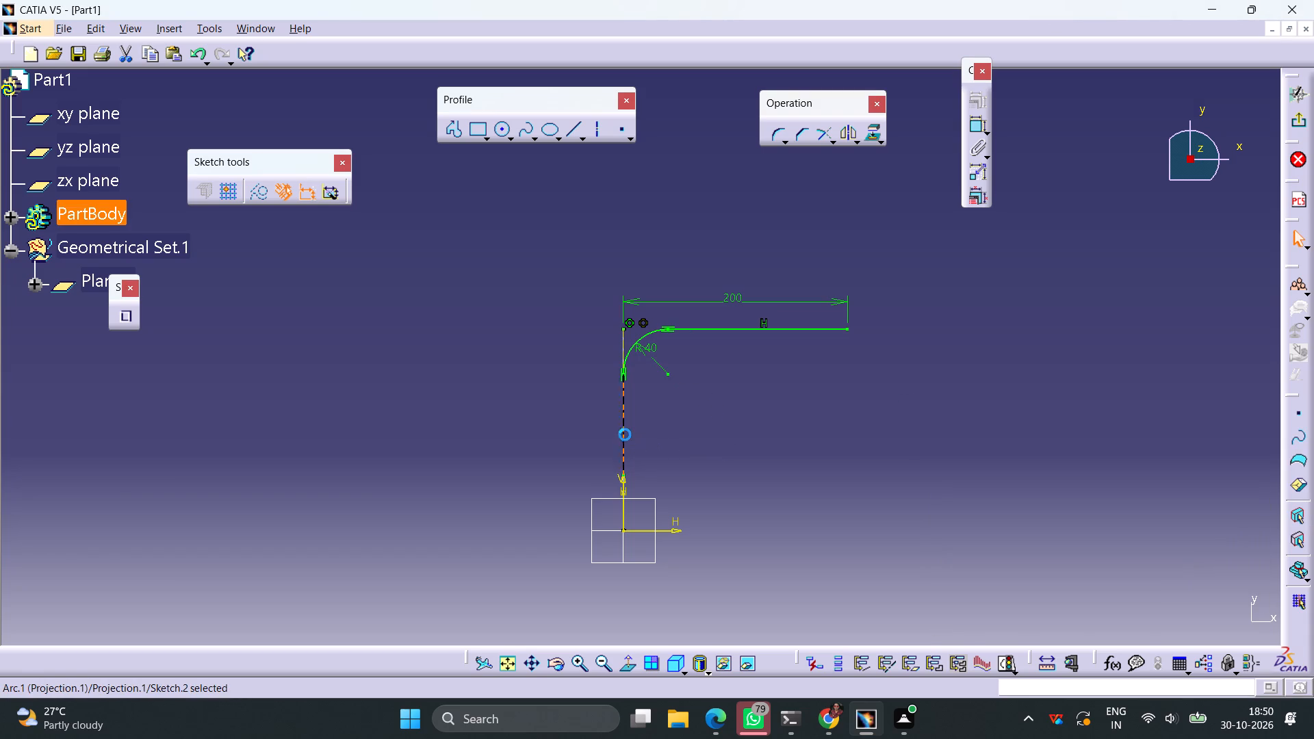
key("Delete")
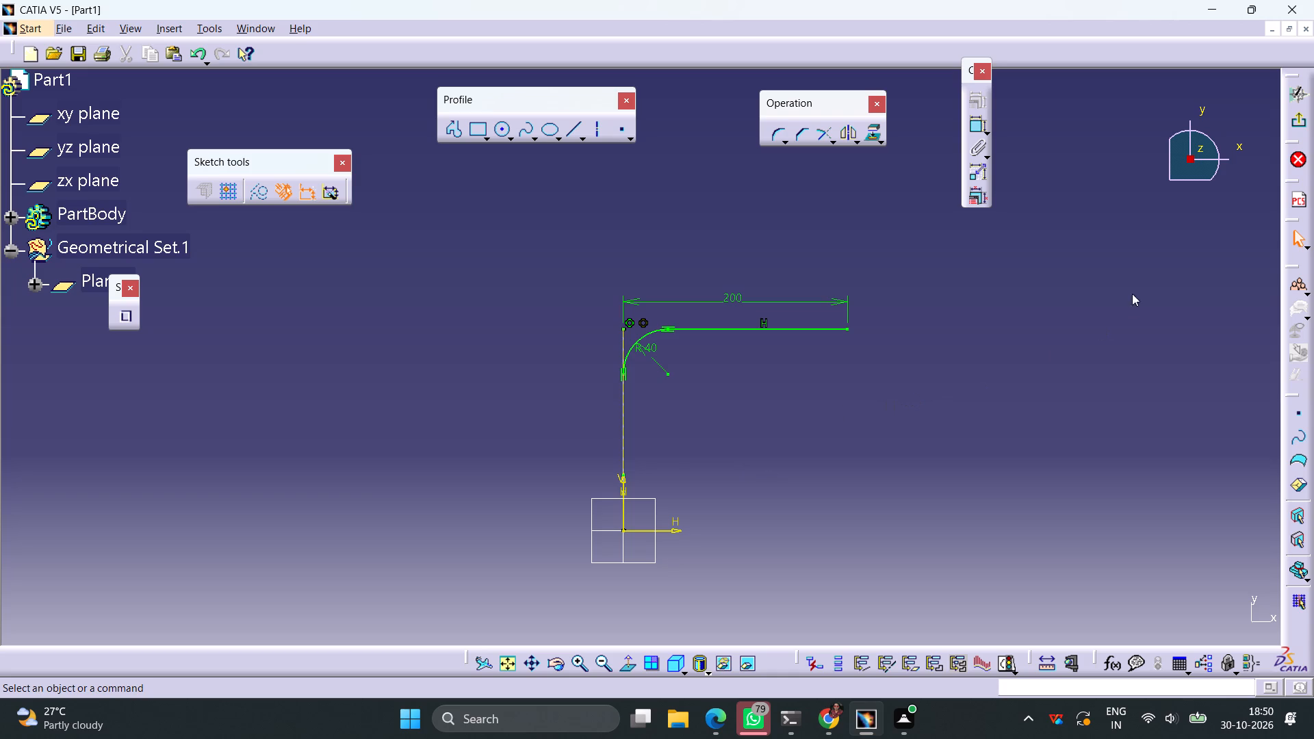
Delete the remaining projected reference line from the second sketch and exit the sketch.
middle_click_drag(1002, 432, 727, 403)
right_click_drag(975, 435, 727, 403)
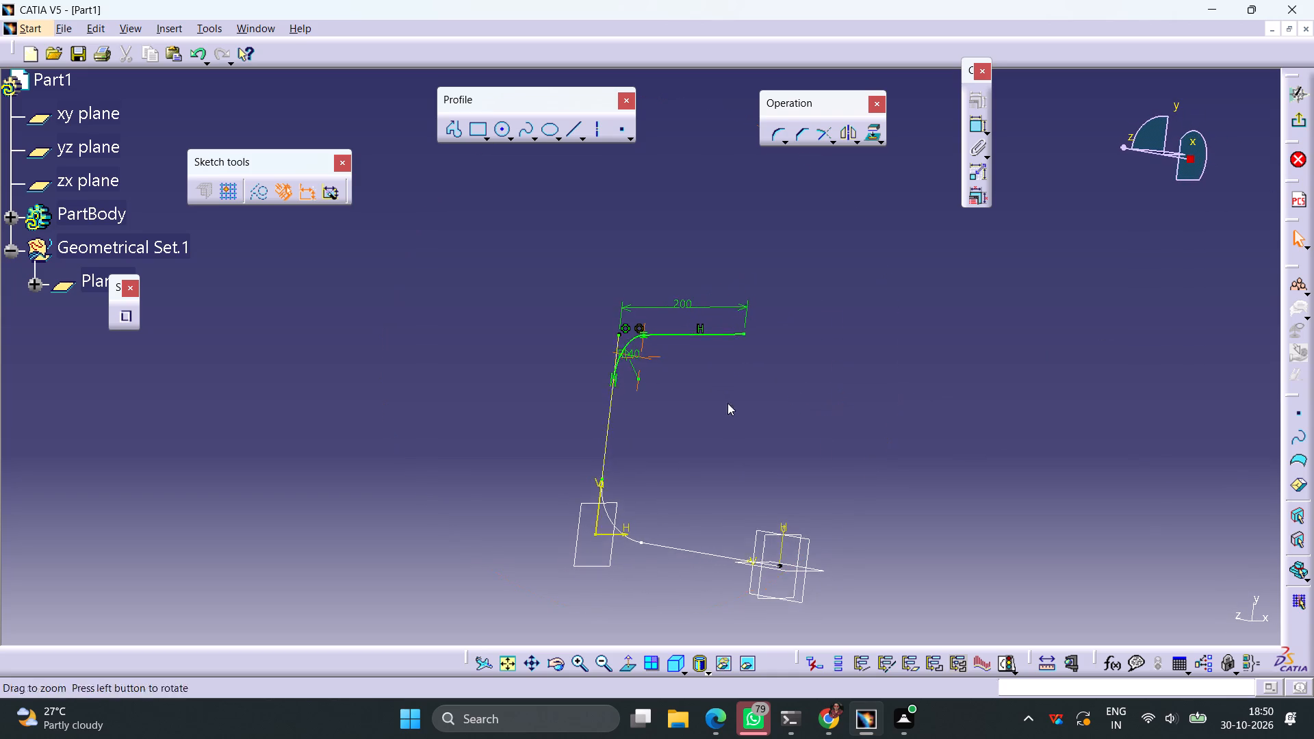
right_click_drag(727, 403, 730, 406)
middle_click_drag(727, 403, 728, 403)
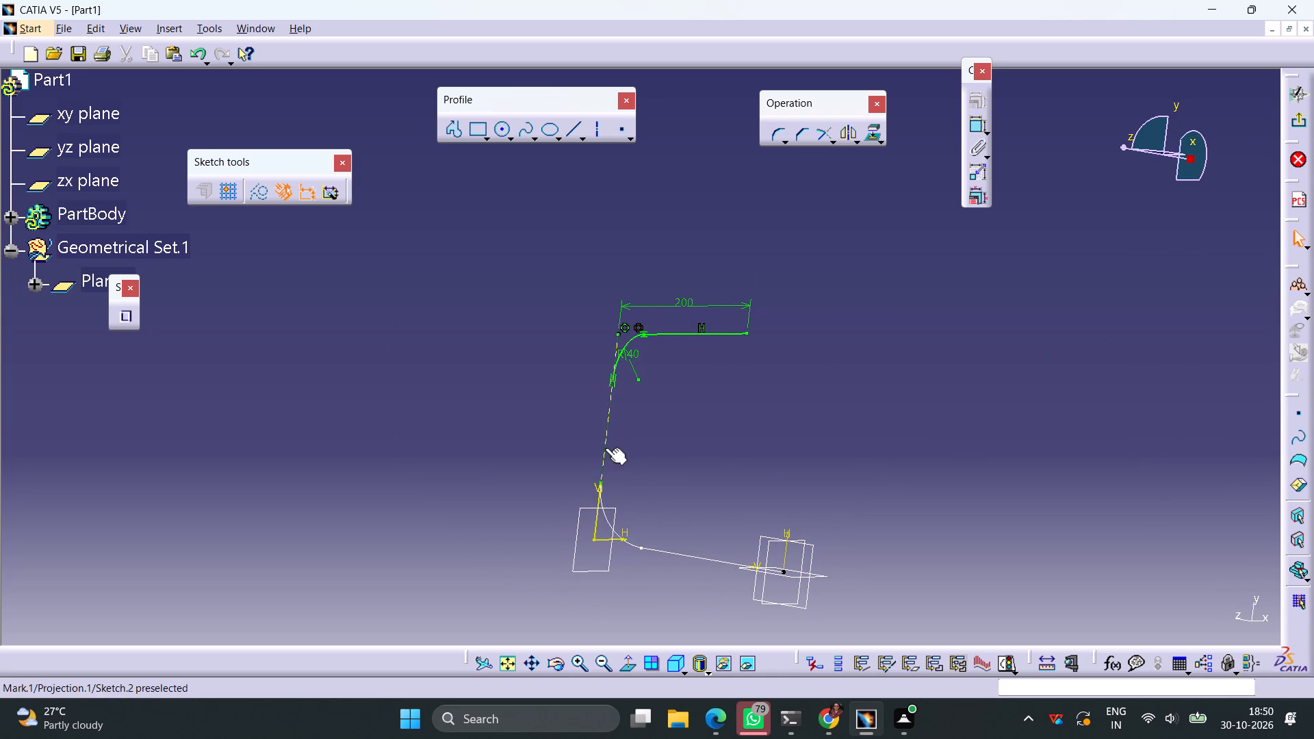
left_click(605, 448)
key("Delete")
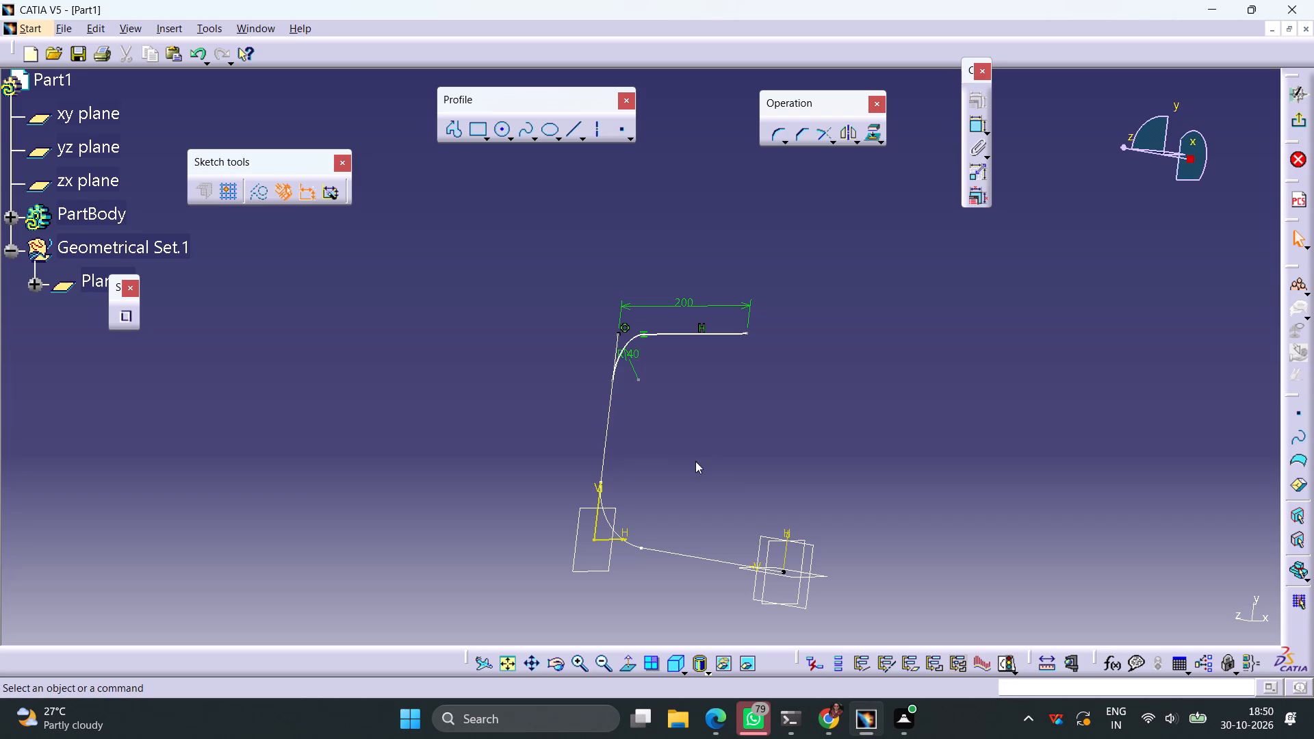
left_click(1295, 120)
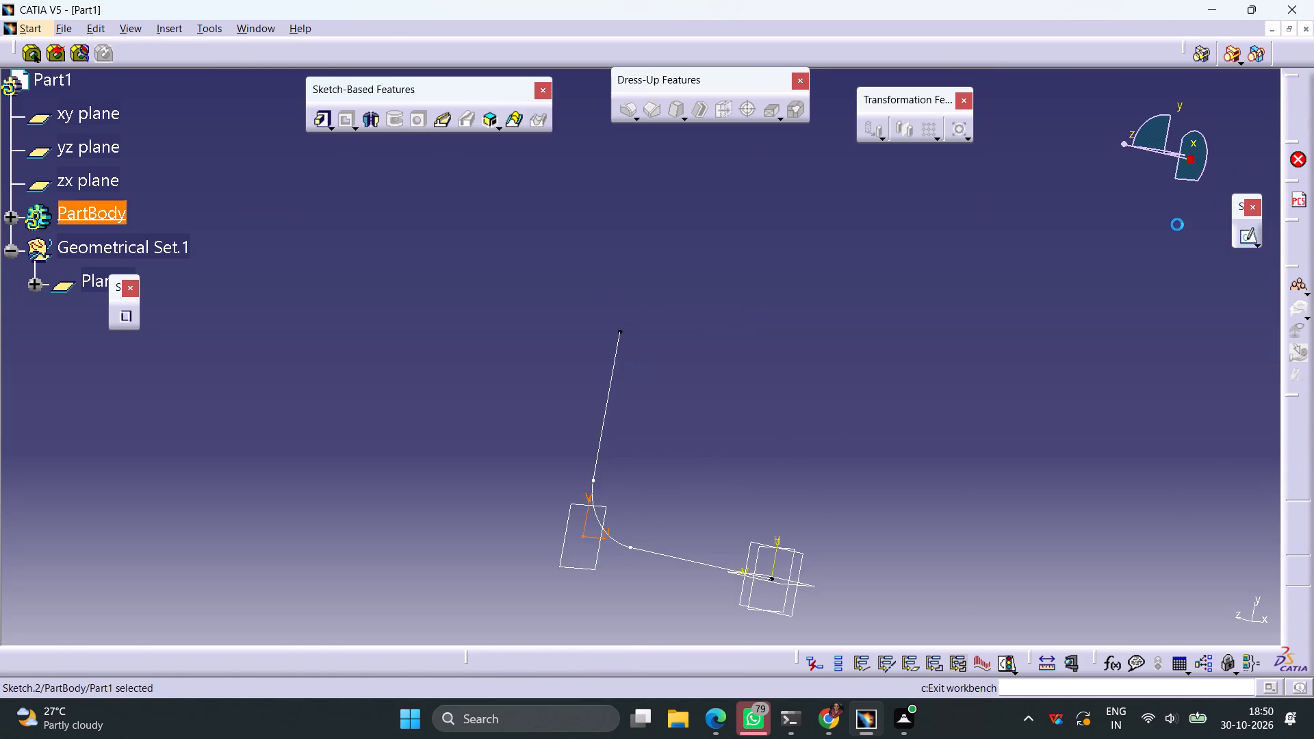
left_click(795, 442)
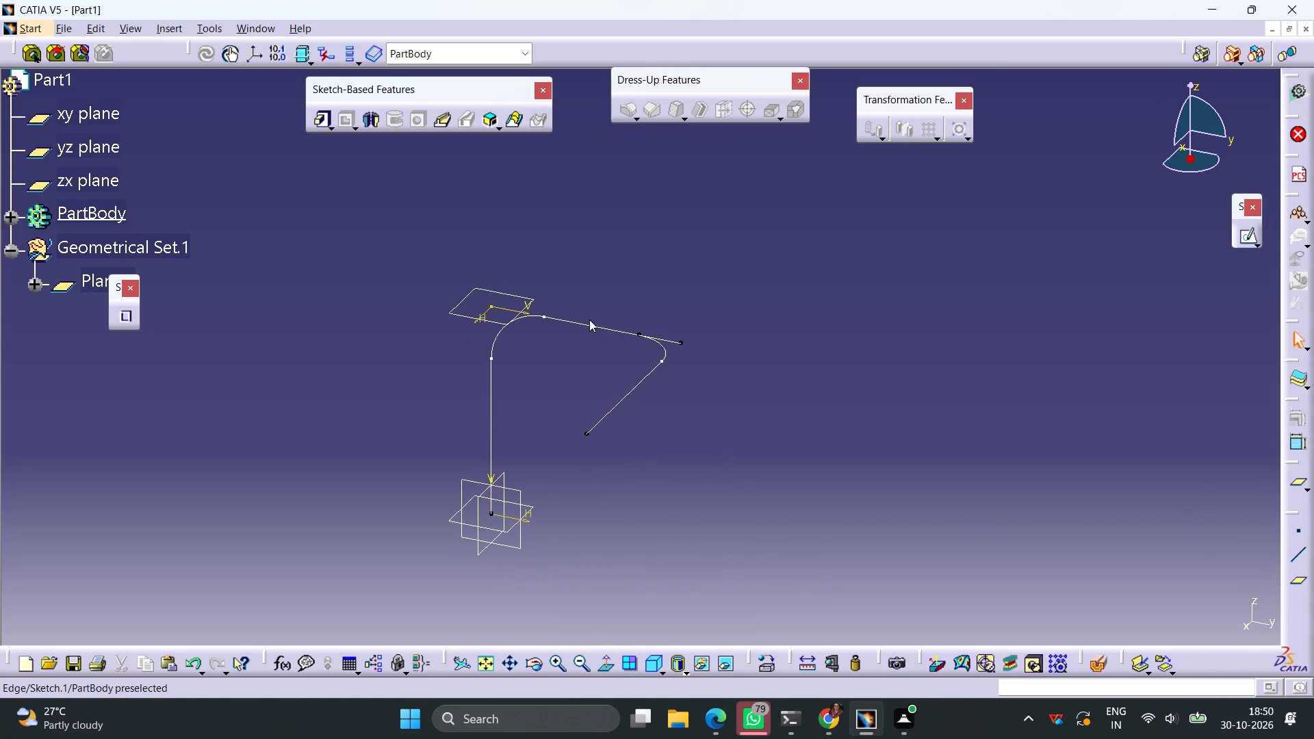
Edit the first sketch and make its horizontal line's free end coincident with the start point of the second sketch's arc.
double_click(584, 326)
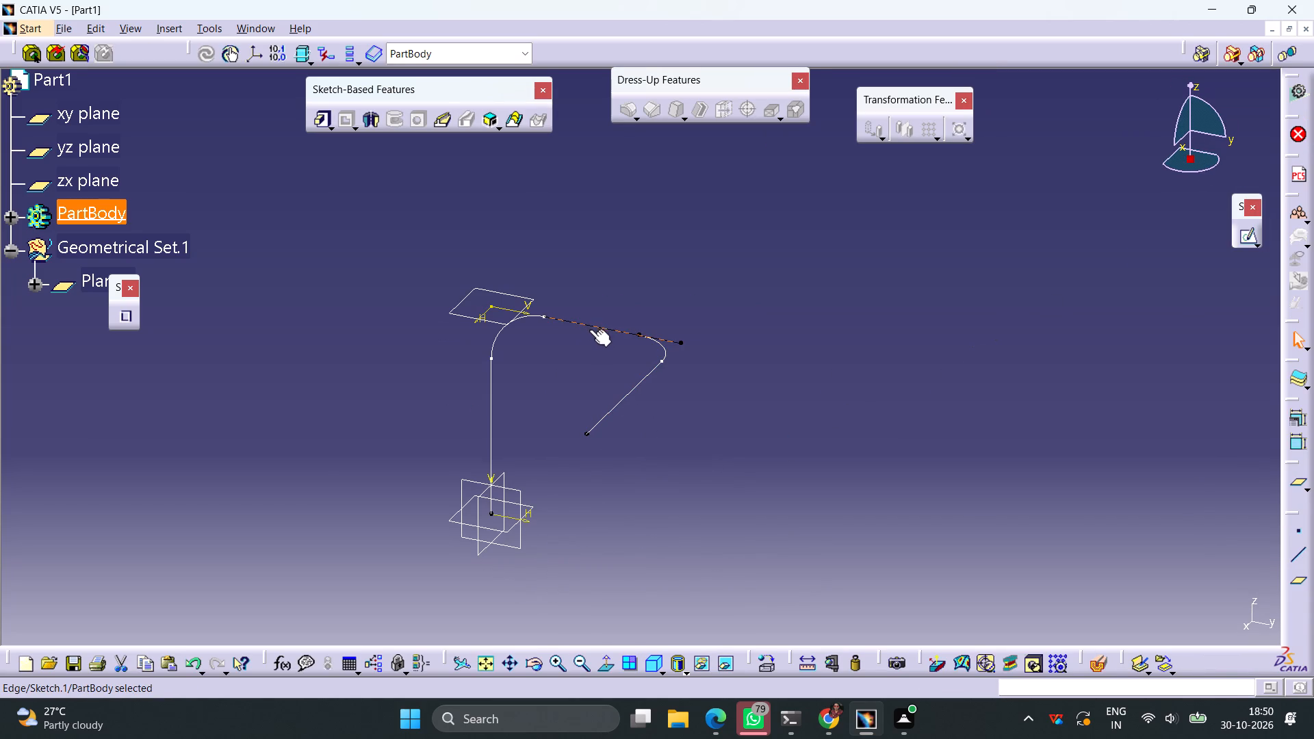
double_click(589, 329)
middle_click_drag(656, 391, 606, 437)
right_click_drag(654, 393, 606, 437)
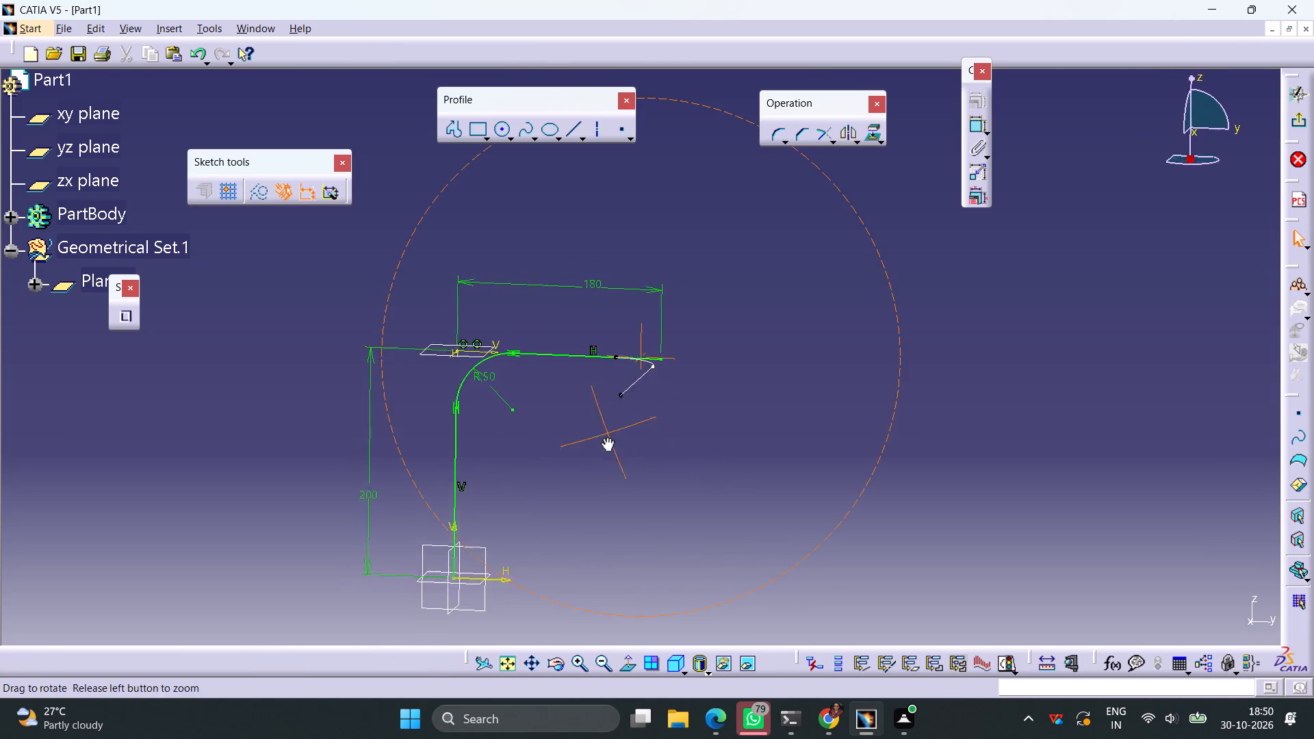
right_click_drag(606, 437, 618, 515)
middle_click_drag(606, 437, 618, 515)
left_click(730, 409)
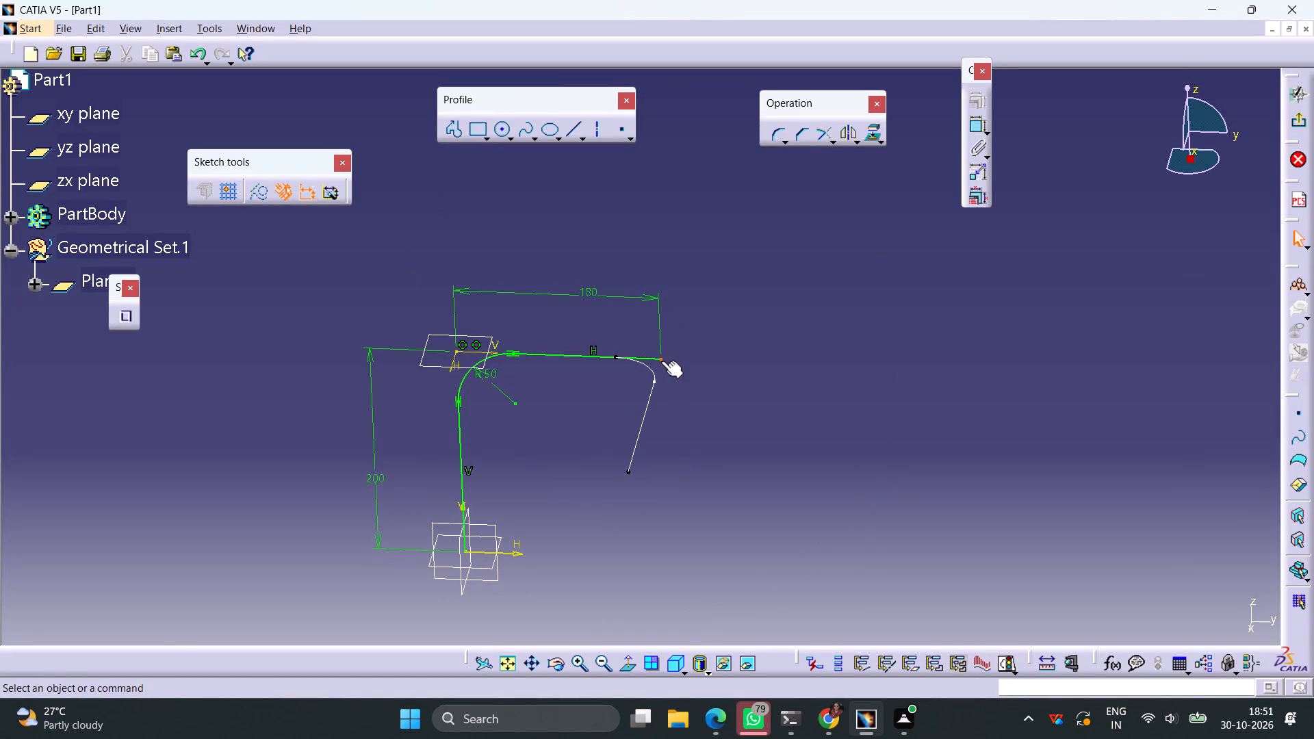
left_click(661, 361)
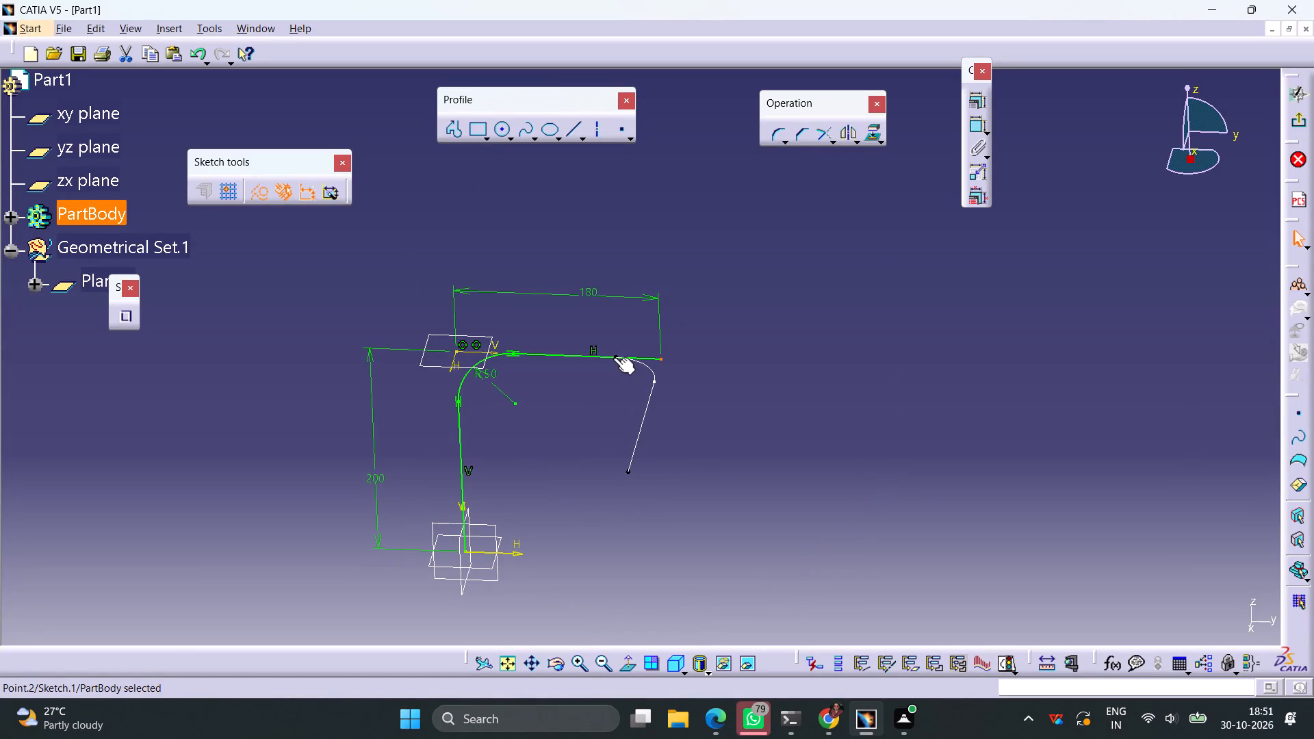
left_click(615, 357, "ctrl")
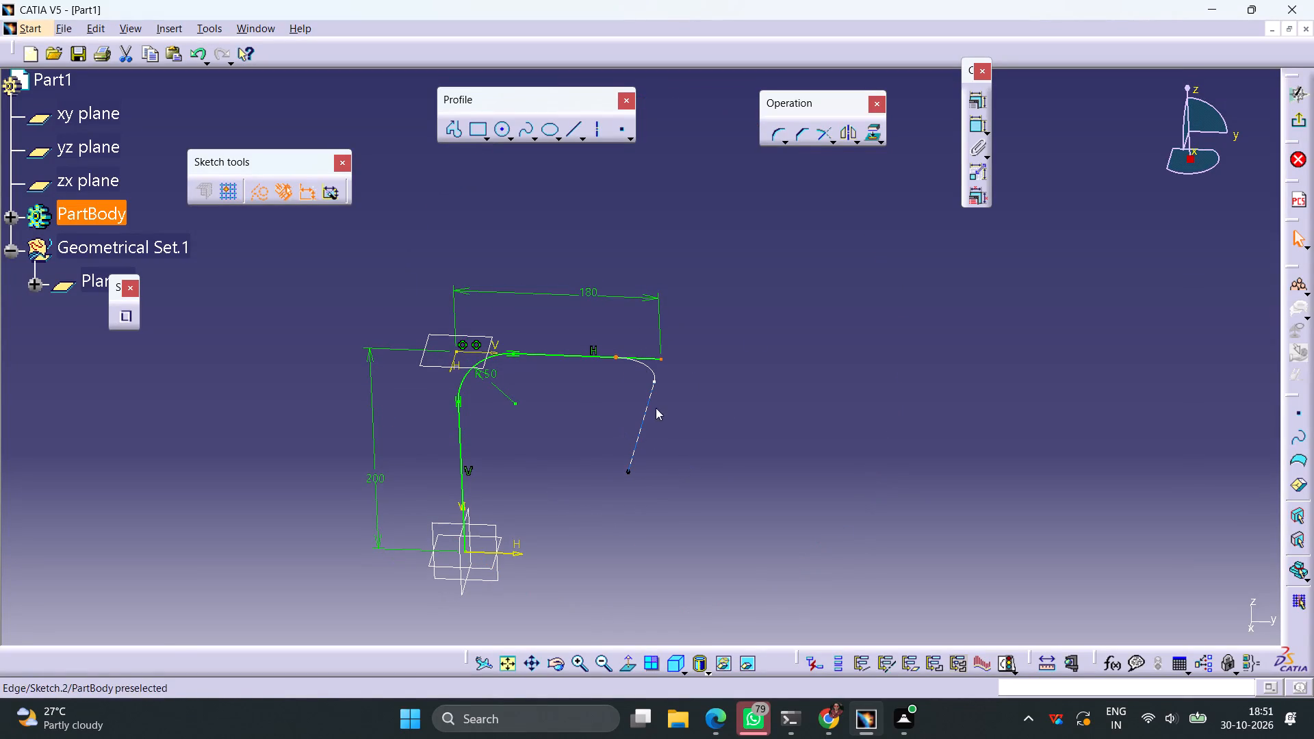
left_click(978, 103)
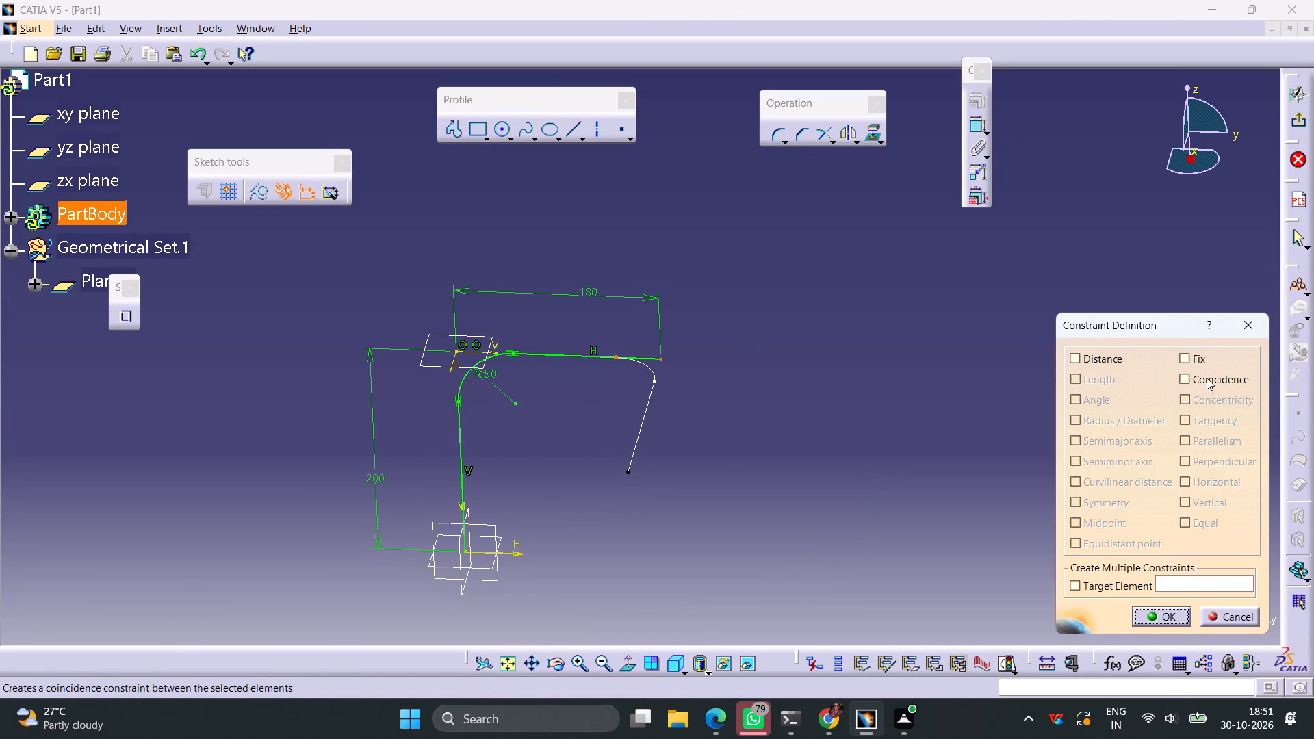
left_click(1207, 378)
left_click(1143, 612)
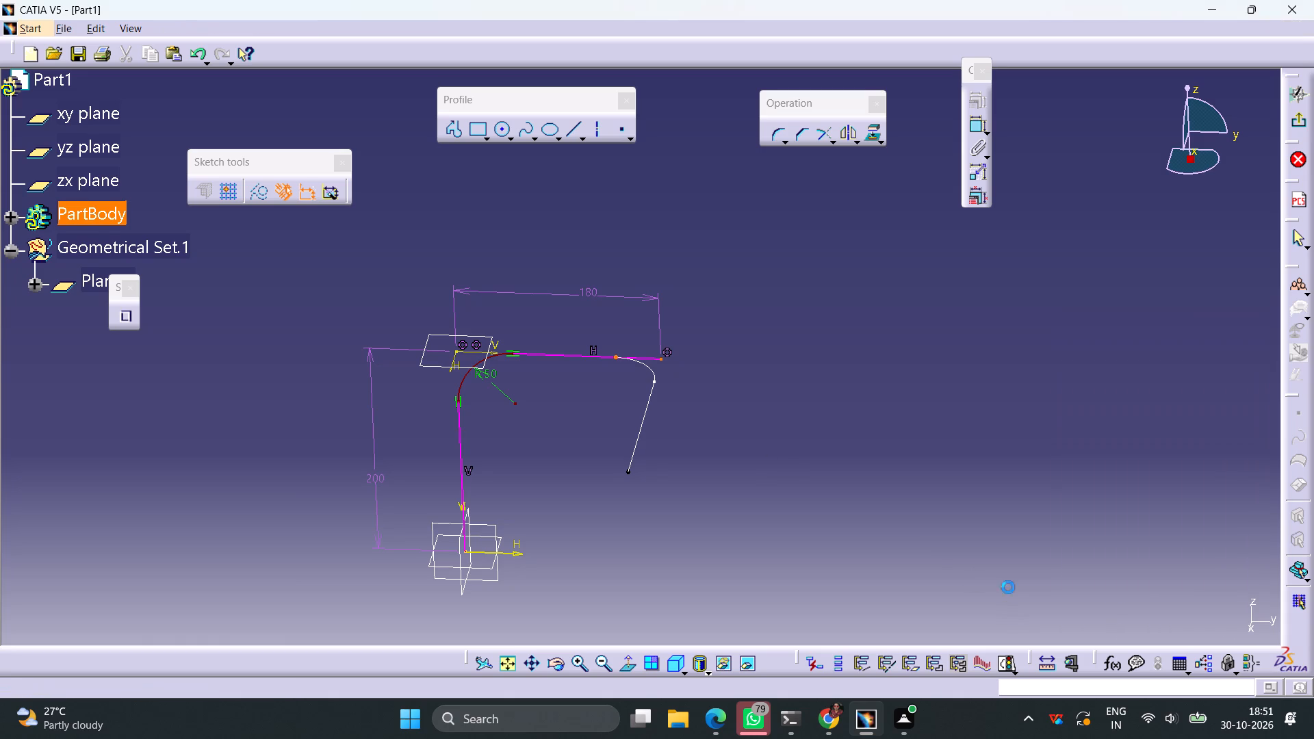
Delete the 180 mm offset dimension above the first sketch's horizontal line.
left_click(590, 294)
key("Delete")
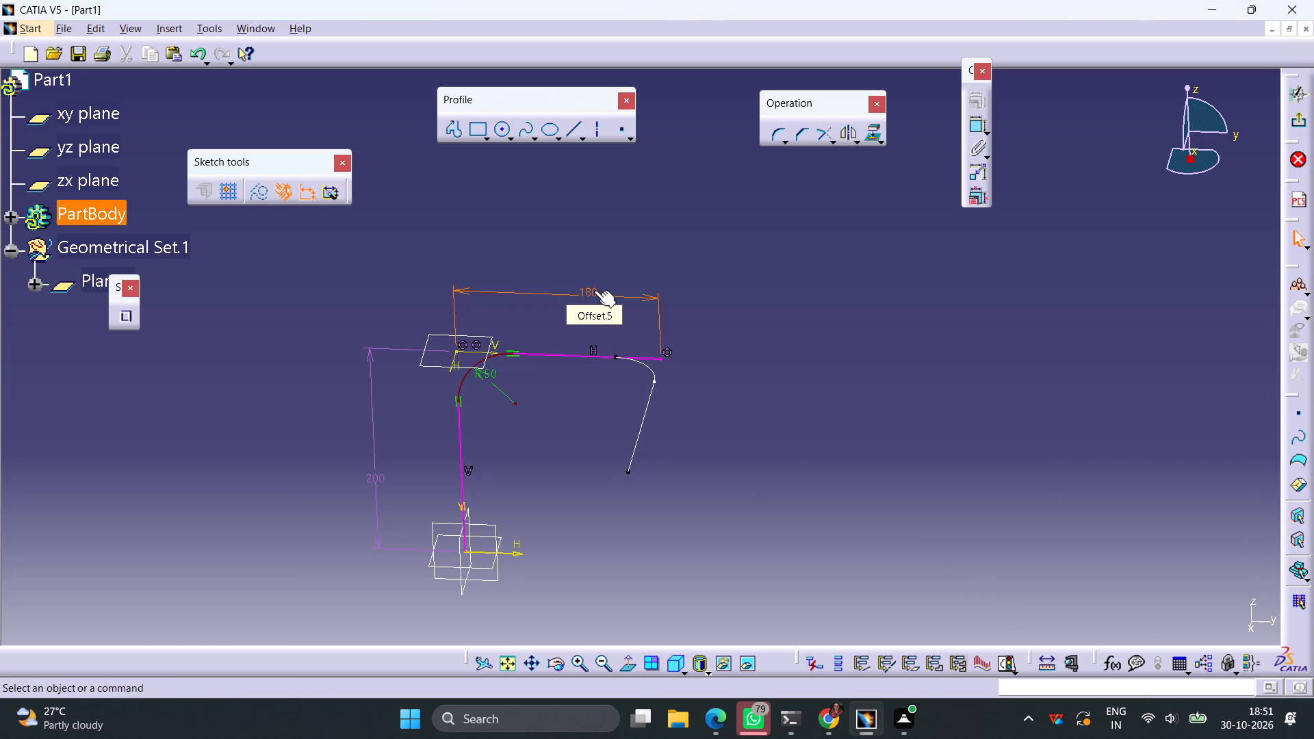
left_click(782, 432)
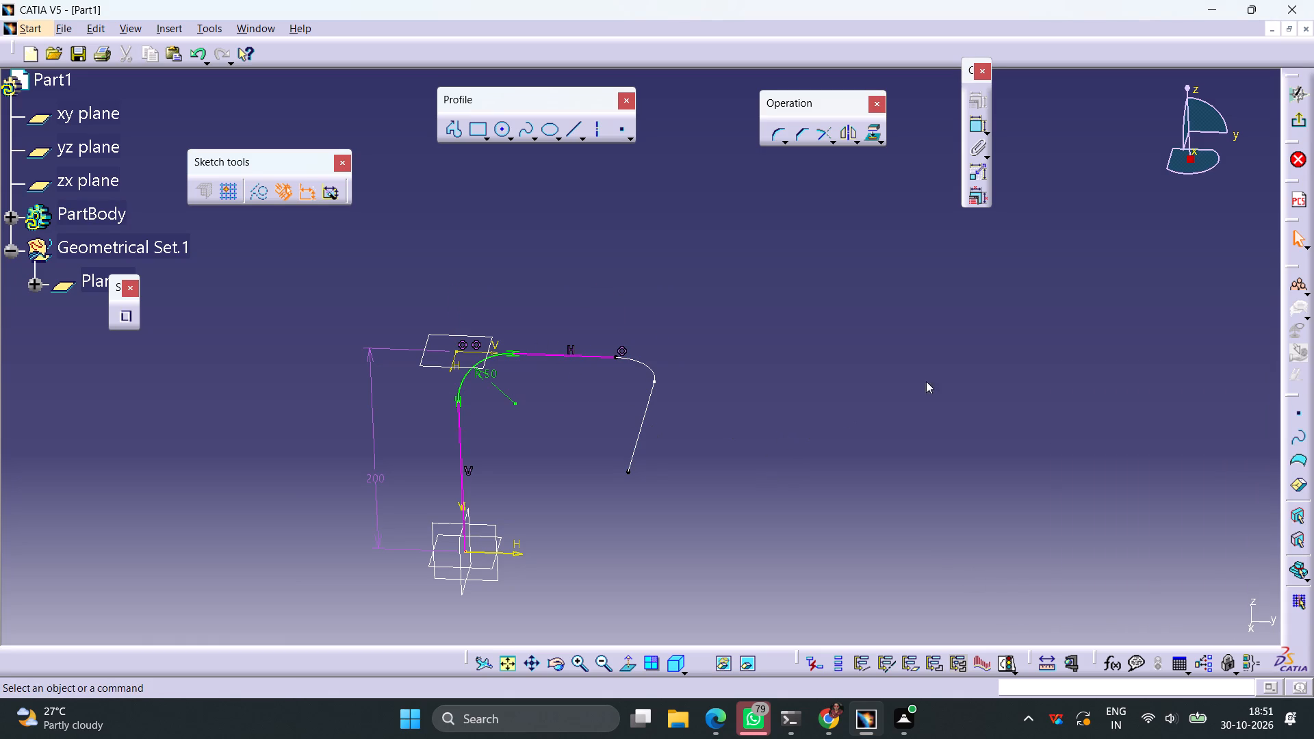
Delete the coincidence constraint between the rounded corner's vertex and the horizontal line, and exit the first sketch.
left_click(1019, 368)
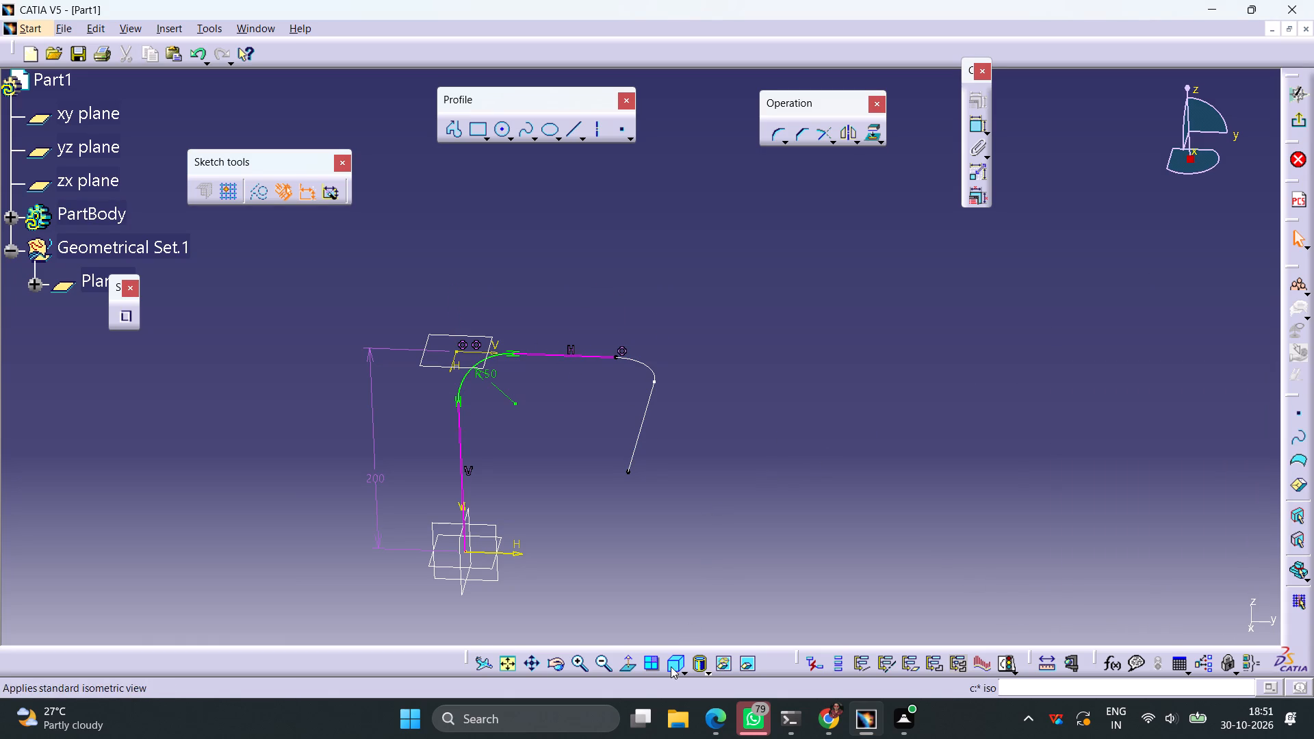
left_click(626, 664)
left_click(647, 498)
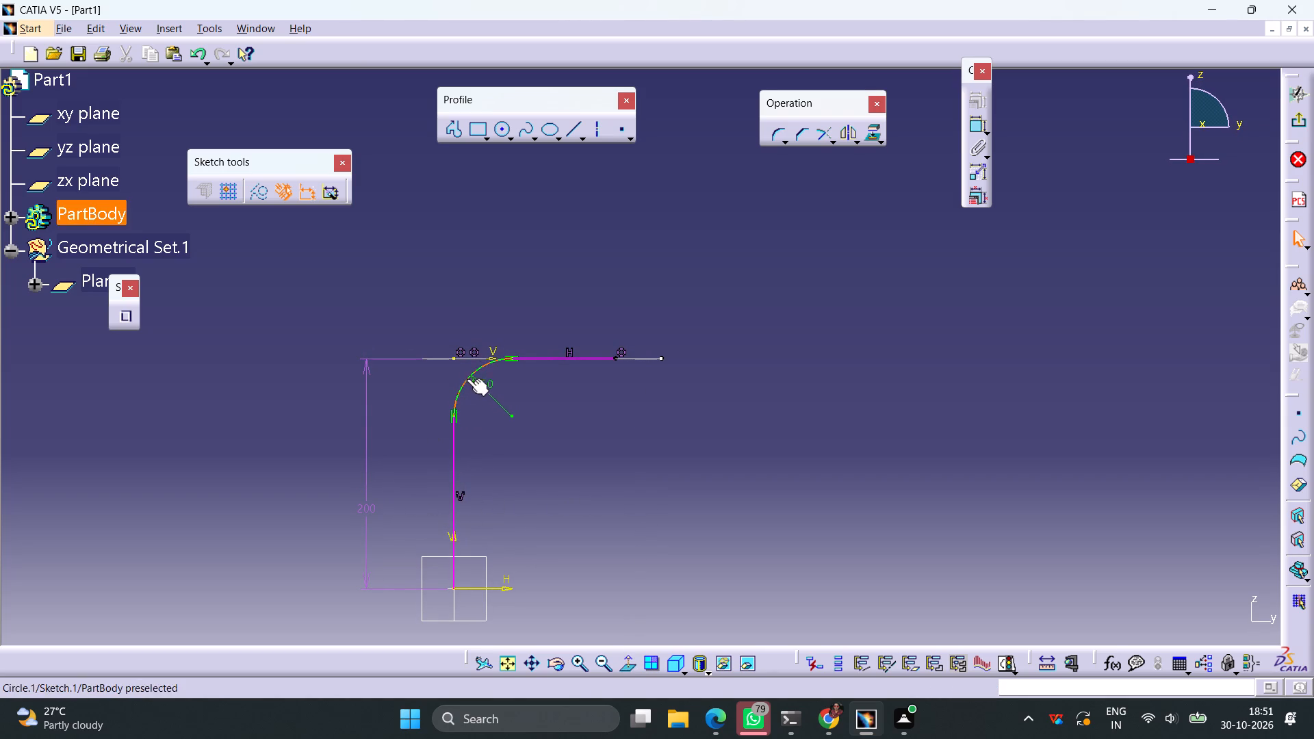
left_click(461, 354)
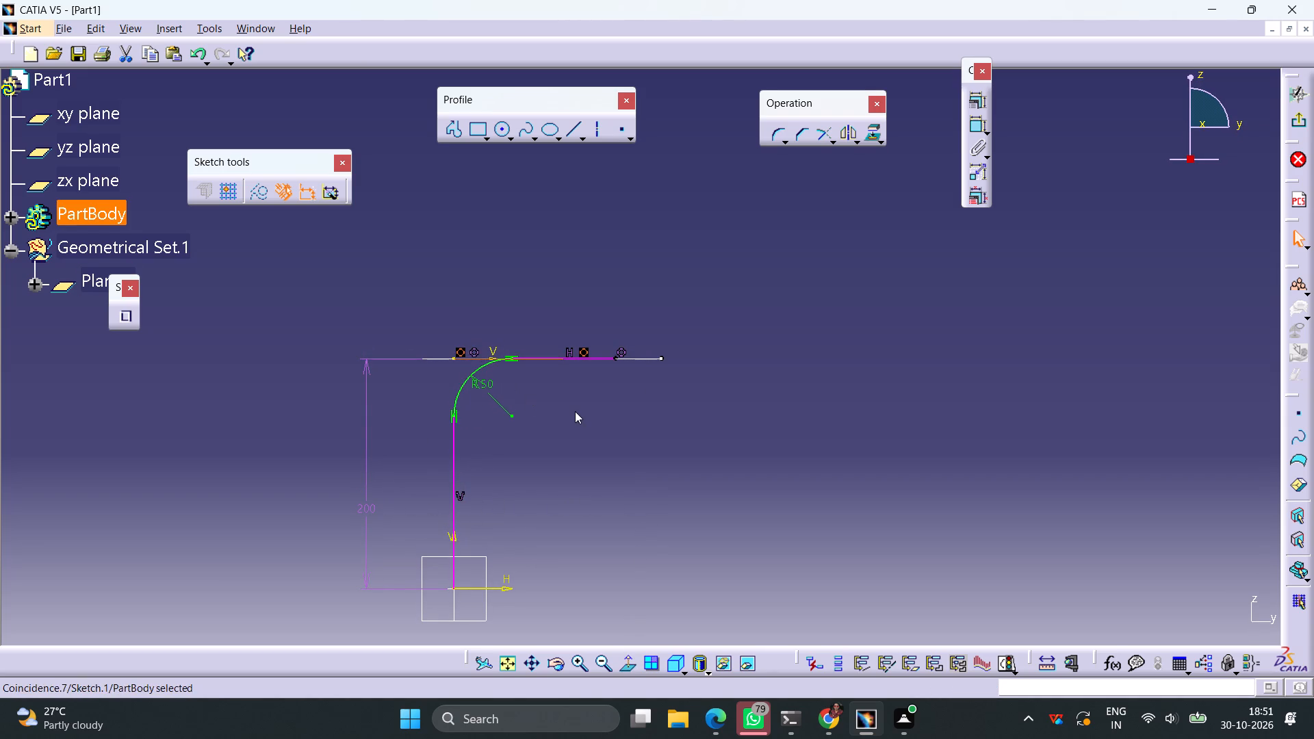
key("Delete")
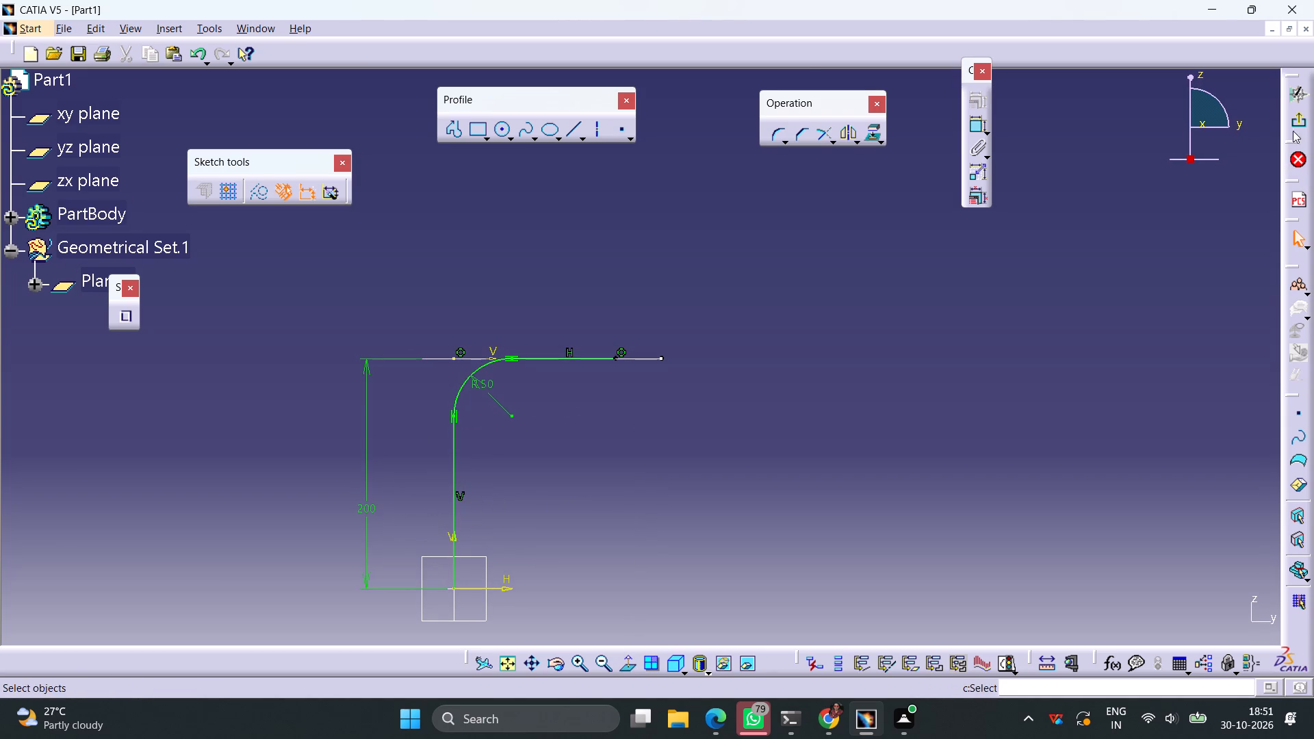
left_click(1293, 124)
left_click(766, 341)
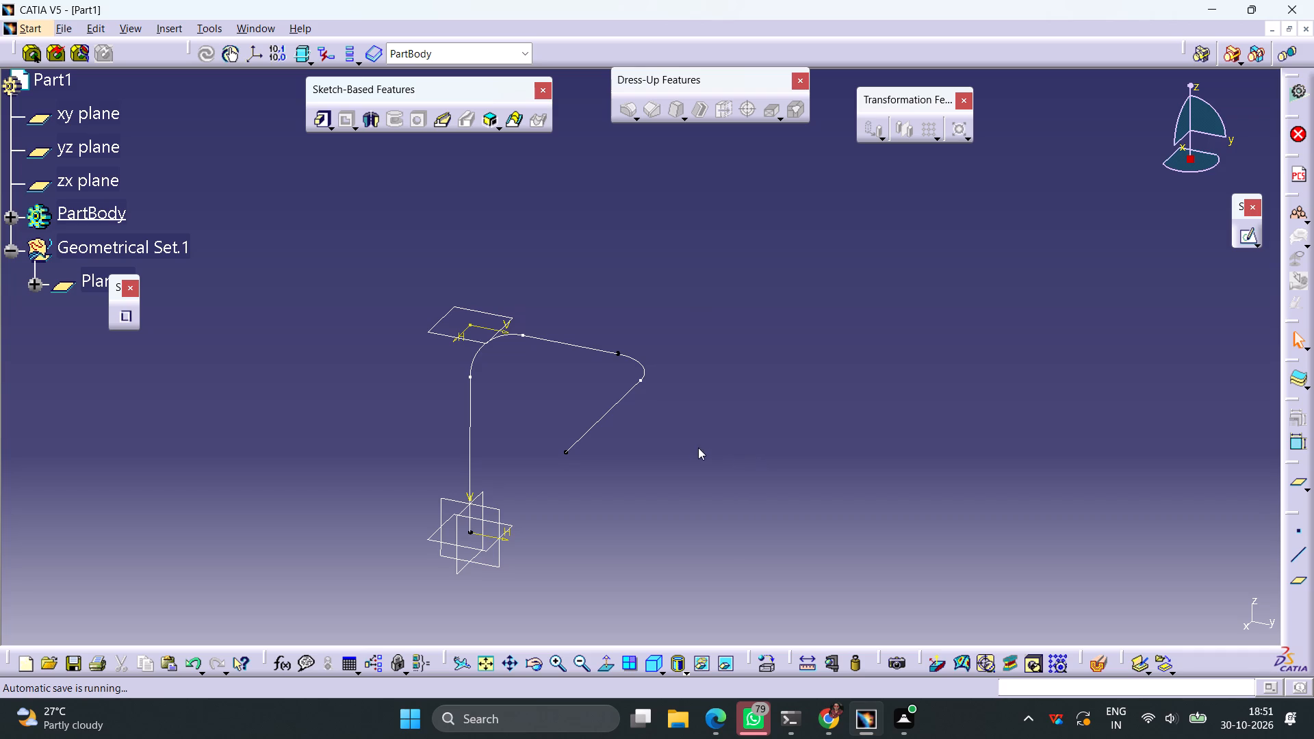
Create a plane offset 180 mm from the zx plane.
left_click(459, 567)
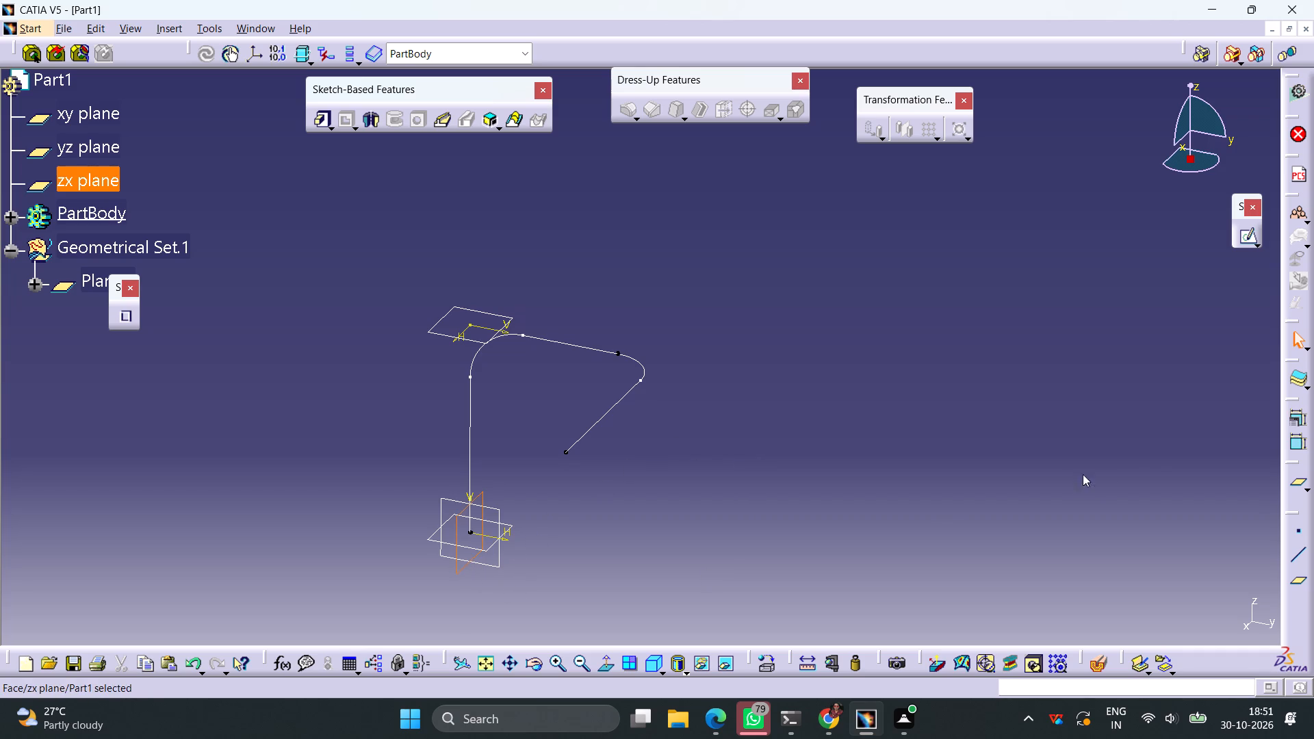
left_click(1299, 481)
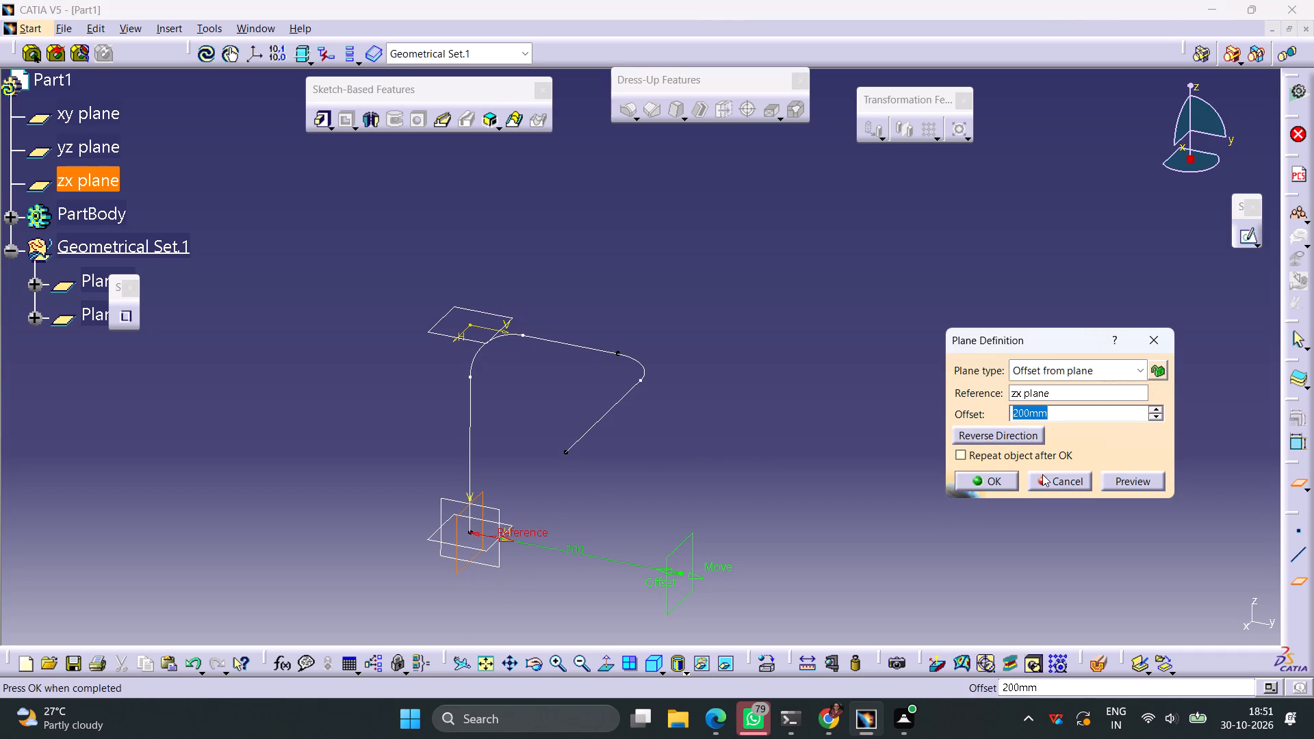
type("180")
key("Return")
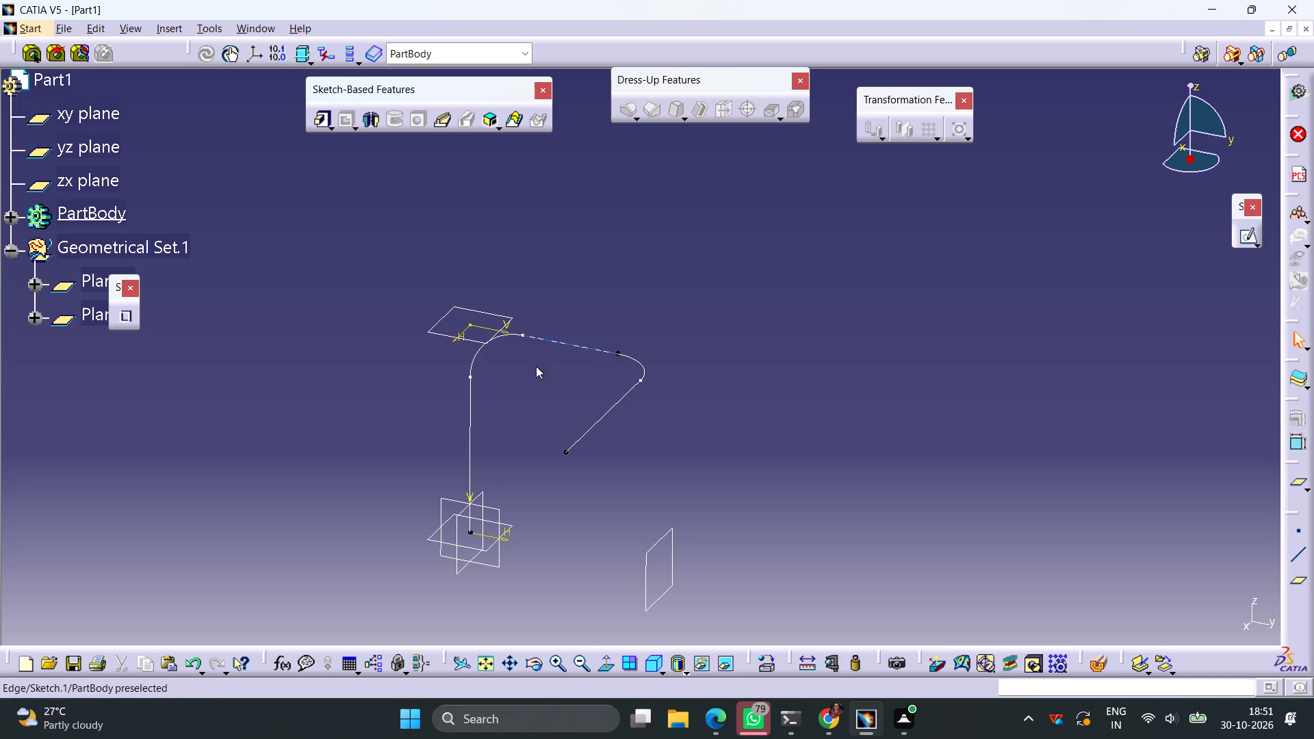
Start a sketch on the new offset plane and draw a vertical line about 95 mm long upward from near the path's free end.
left_click(646, 593)
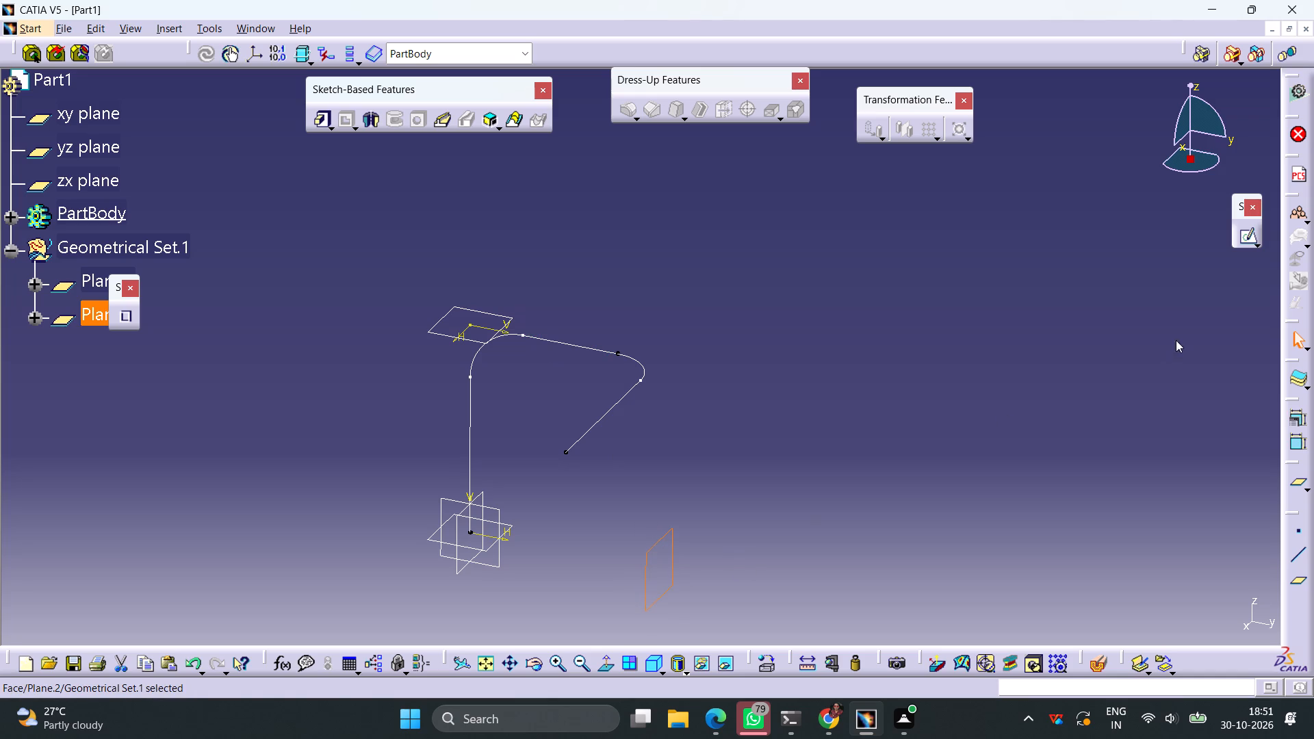
left_click(1250, 237)
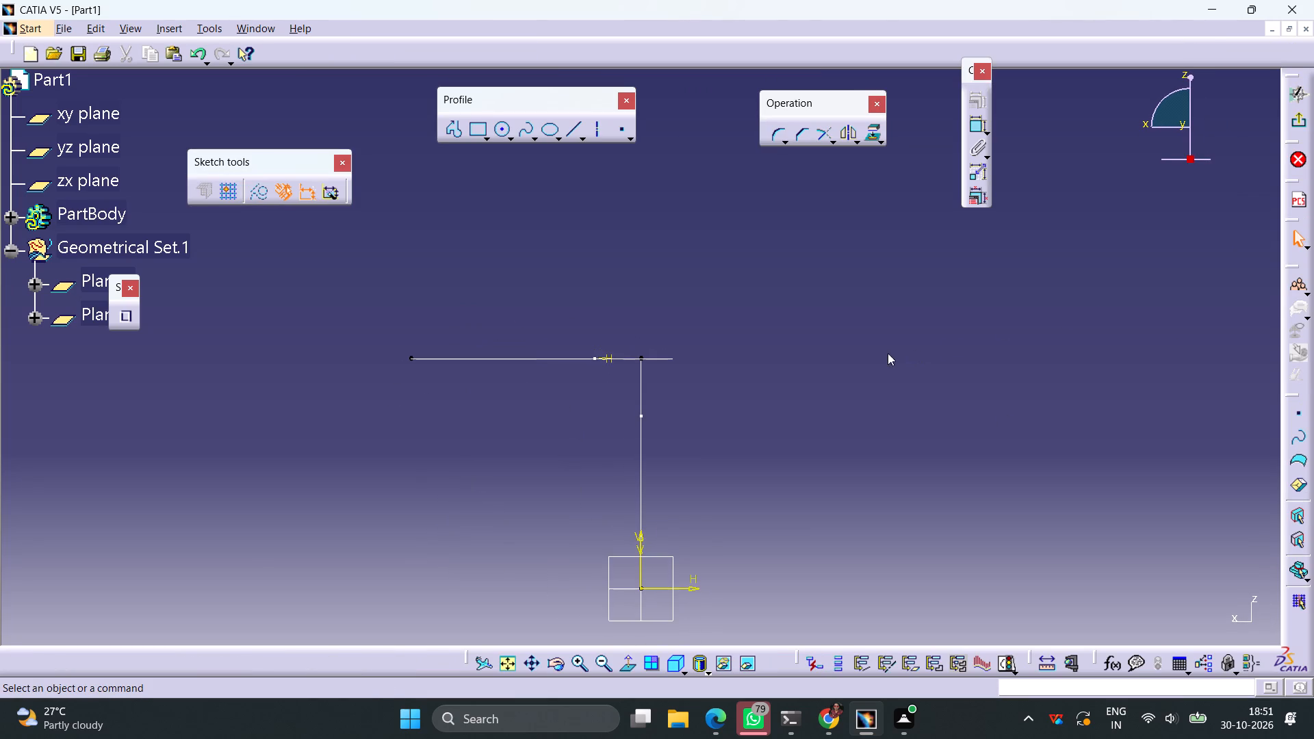
middle_click_drag(845, 370, 333, 369)
right_click_drag(840, 382, 333, 369)
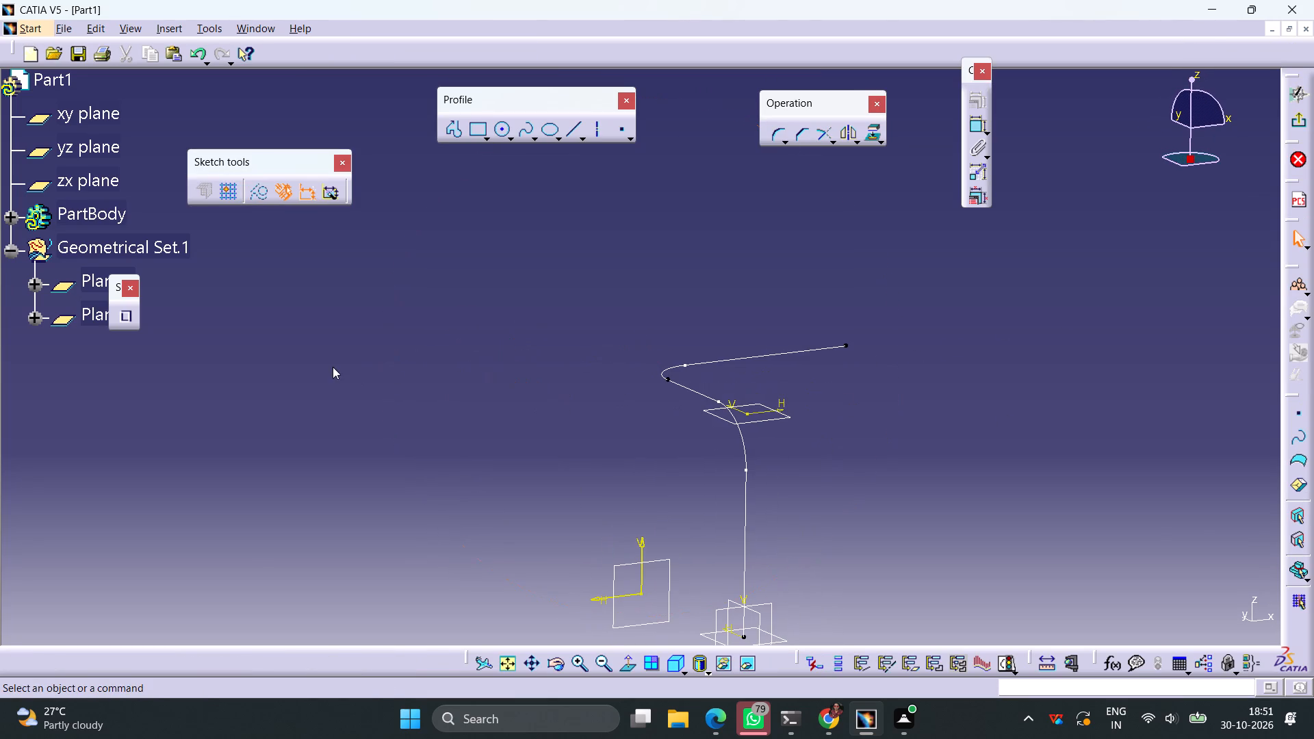
left_click(625, 664)
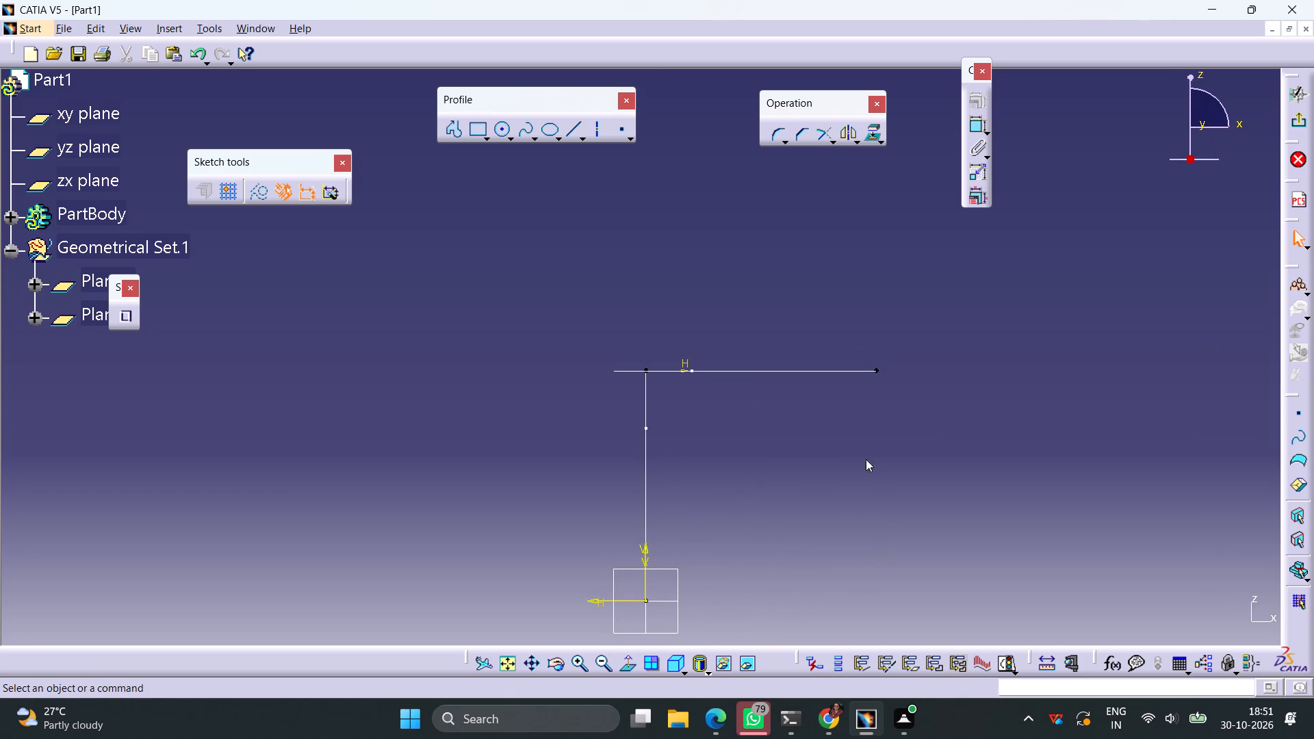
left_click(567, 134)
left_click(879, 363)
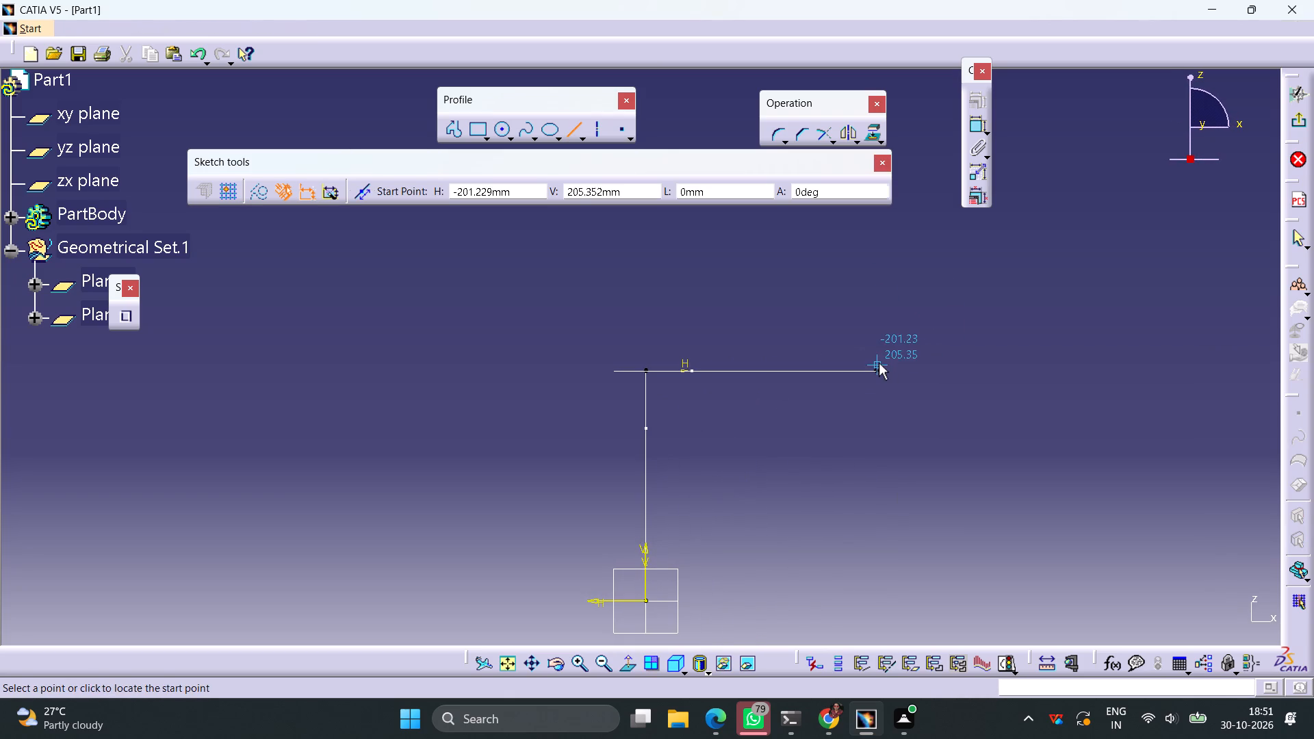
left_click(877, 255)
Dimension the new vertical line and set its length to 180 mm.
left_click(974, 128)
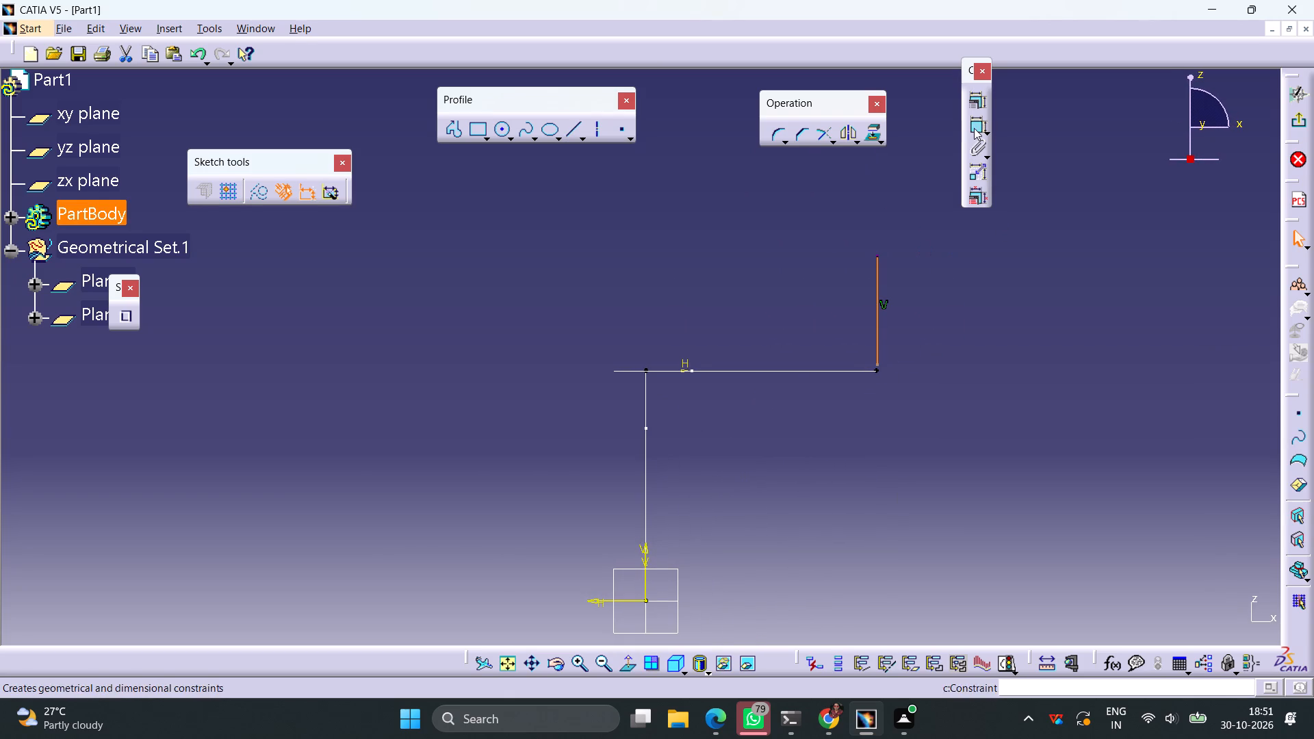
left_click(842, 309)
double_click(840, 304)
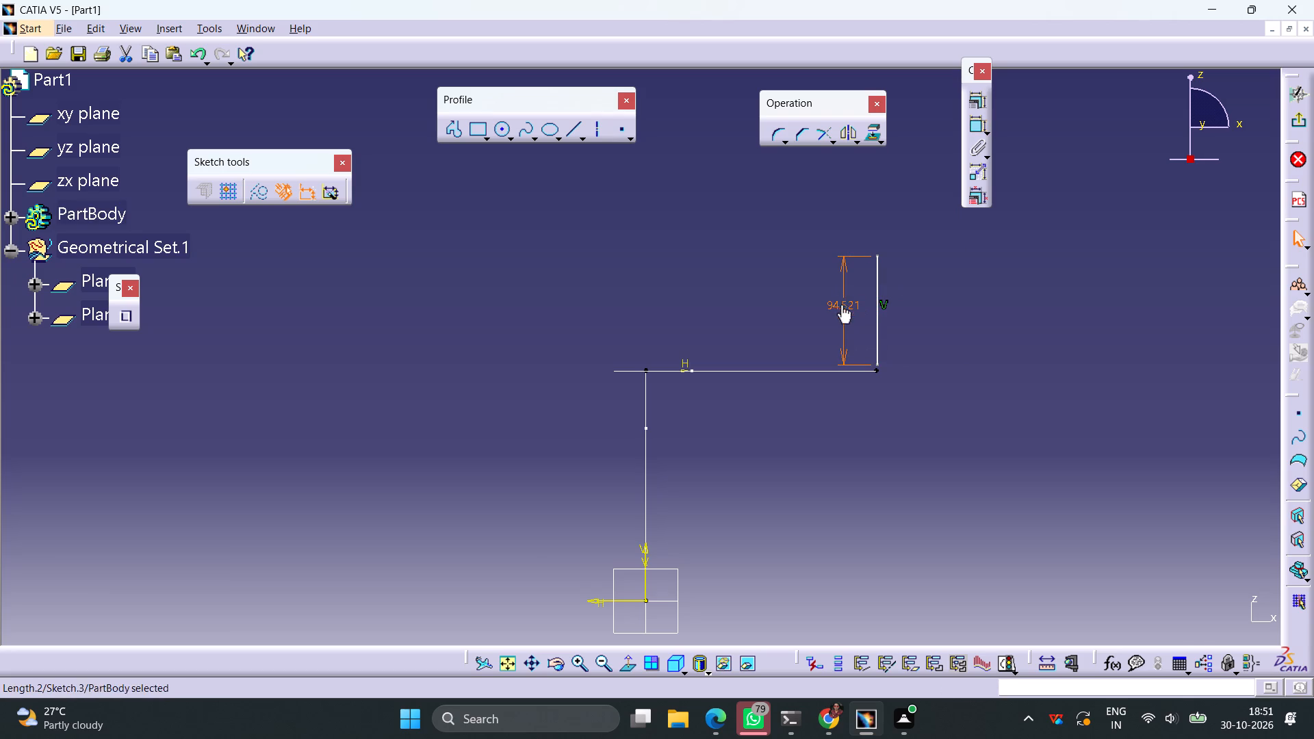
type("180")
key("Return")
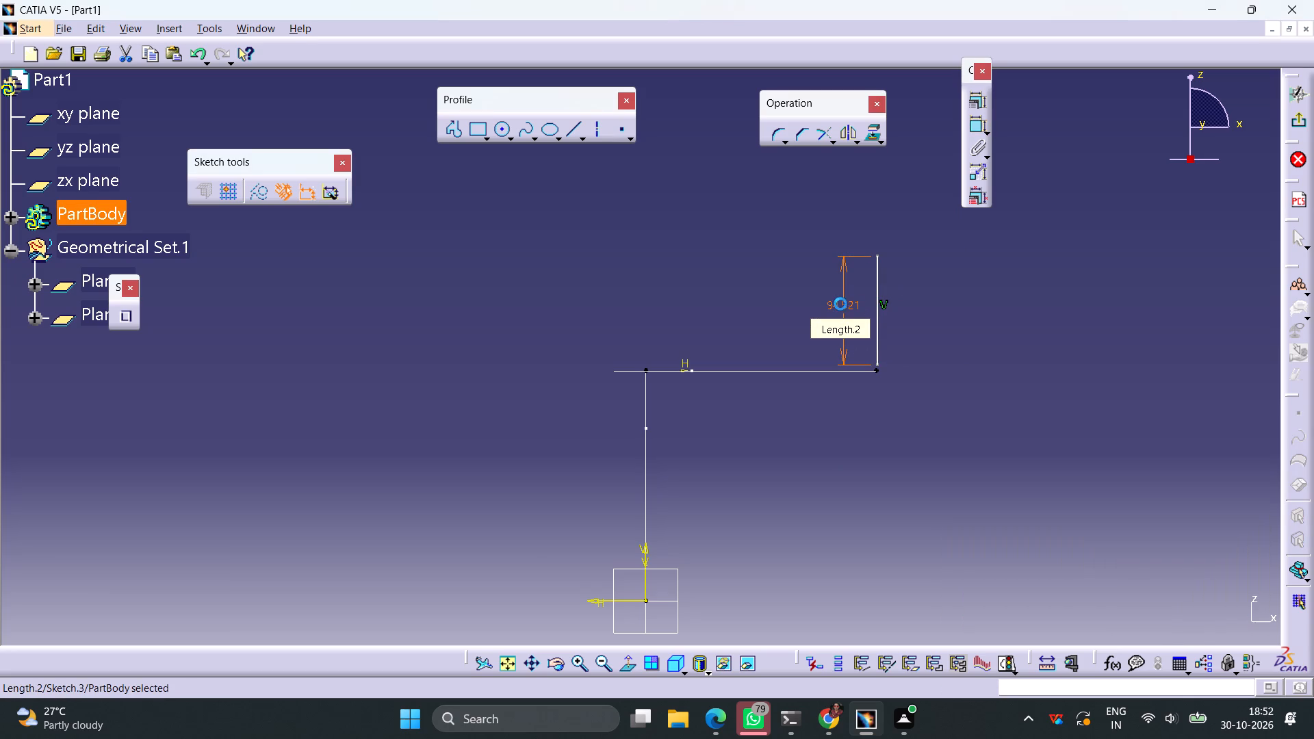
left_click(1034, 339)
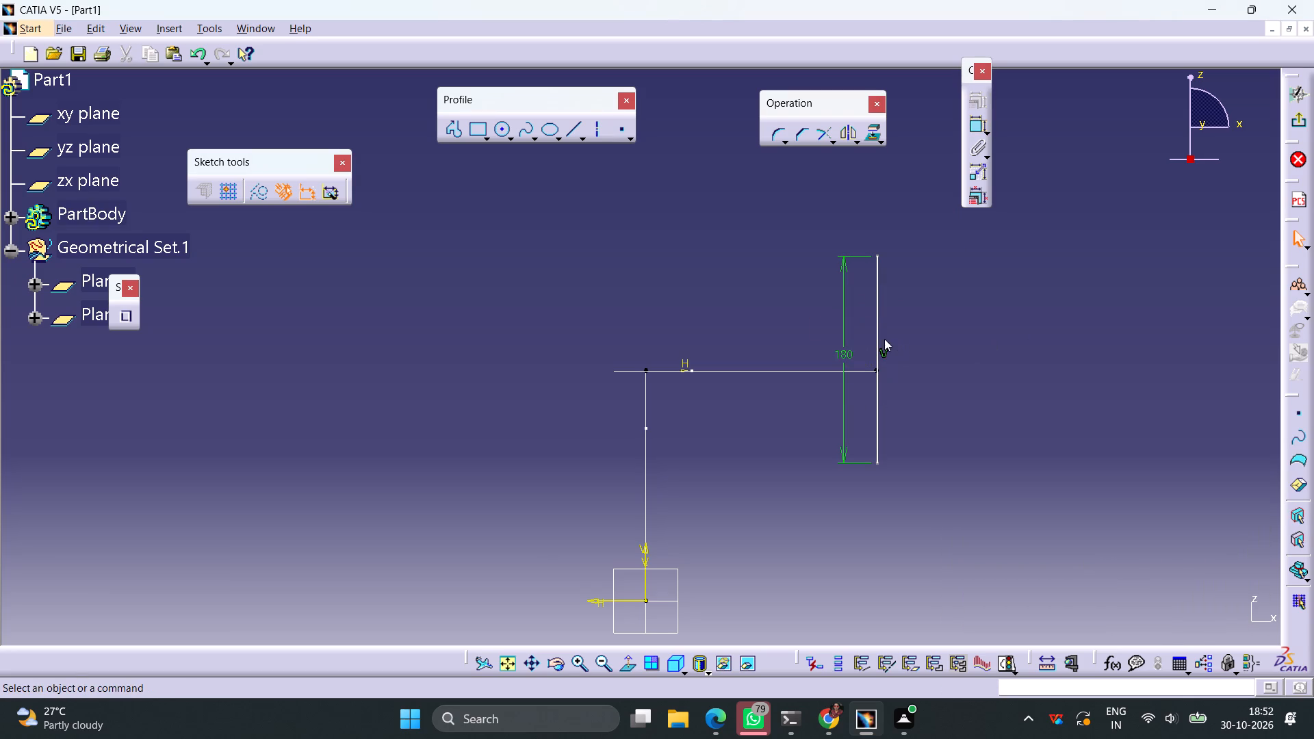
Move the vertical line up so its lower end sits just above the path's free end.
left_click_drag(874, 335, 871, 226)
left_click(895, 369)
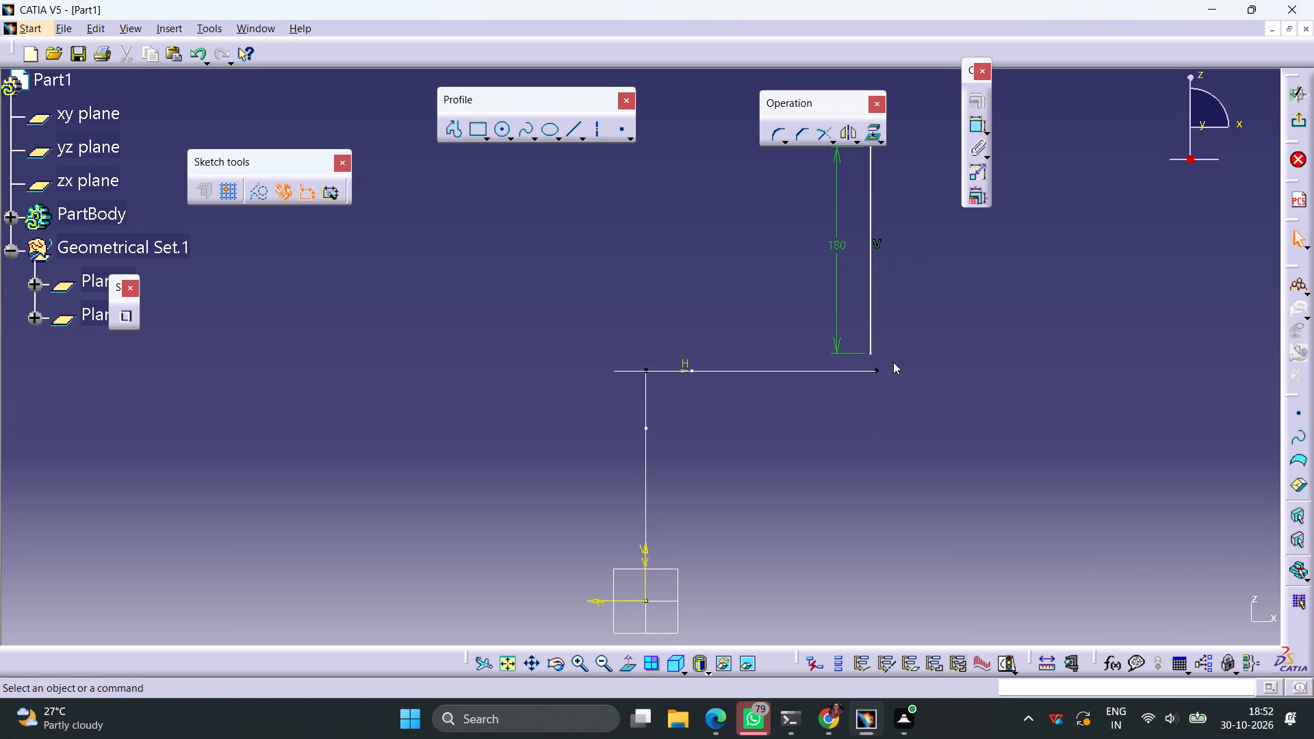
Constrain the 180 mm vertical line's lower end coincident with the free end of the second sketch's path.
left_click(871, 354)
middle_click_drag(931, 332, 828, 411)
right_click_drag(931, 344, 828, 411)
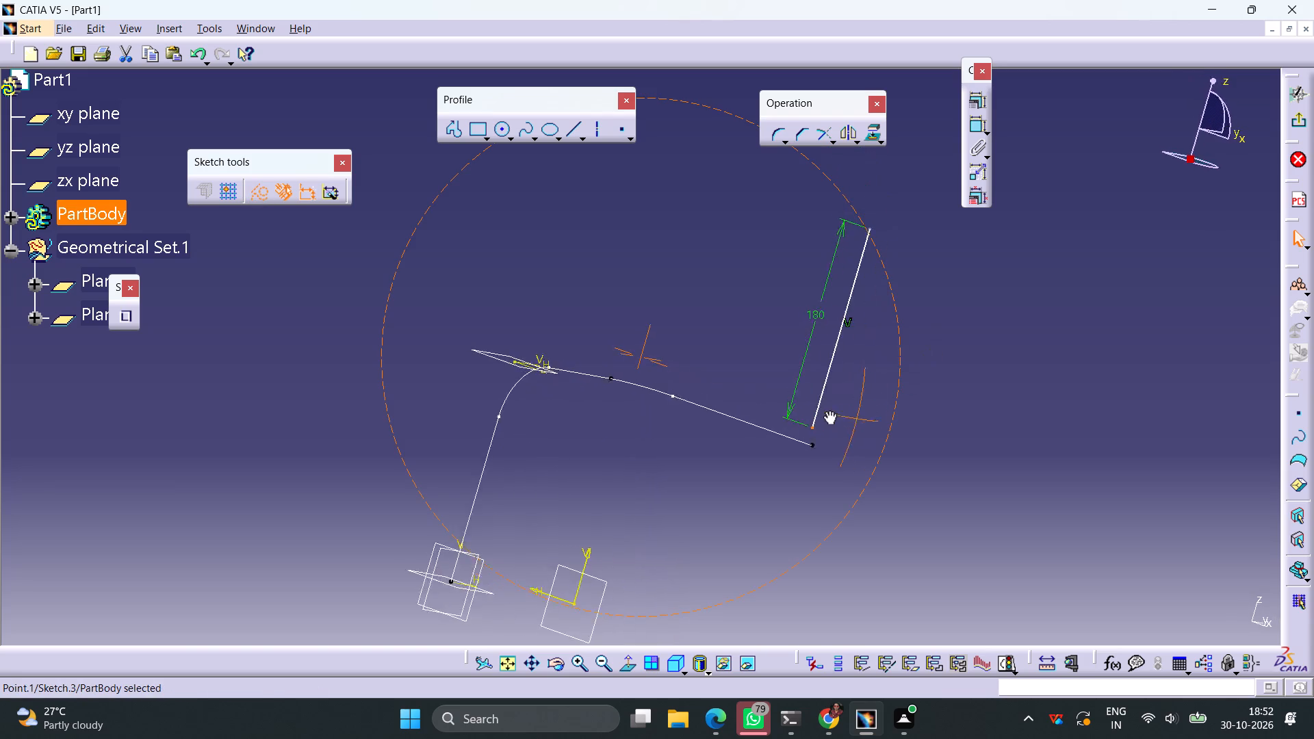
right_click_drag(828, 411, 764, 365)
middle_click_drag(828, 411, 766, 365)
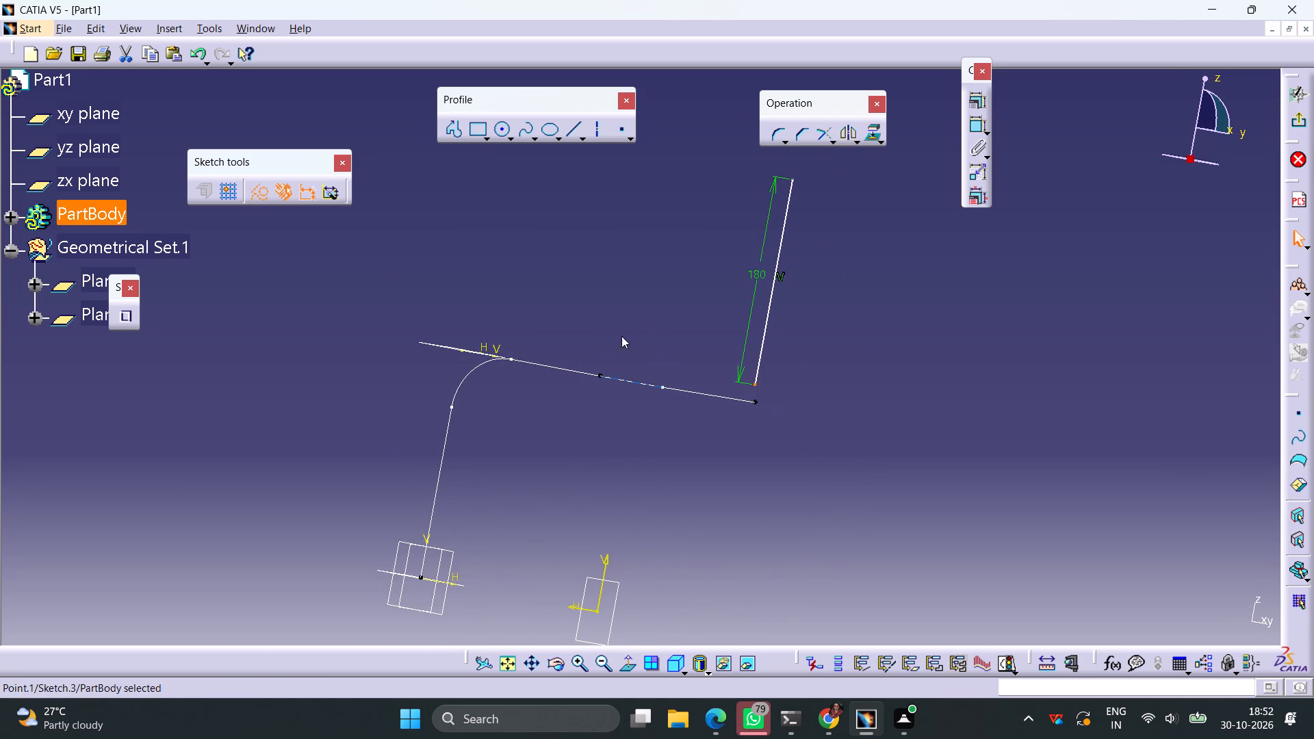
middle_click_drag(593, 307, 652, 443)
right_click_drag(592, 307, 652, 443)
left_click(816, 387, "ctrl")
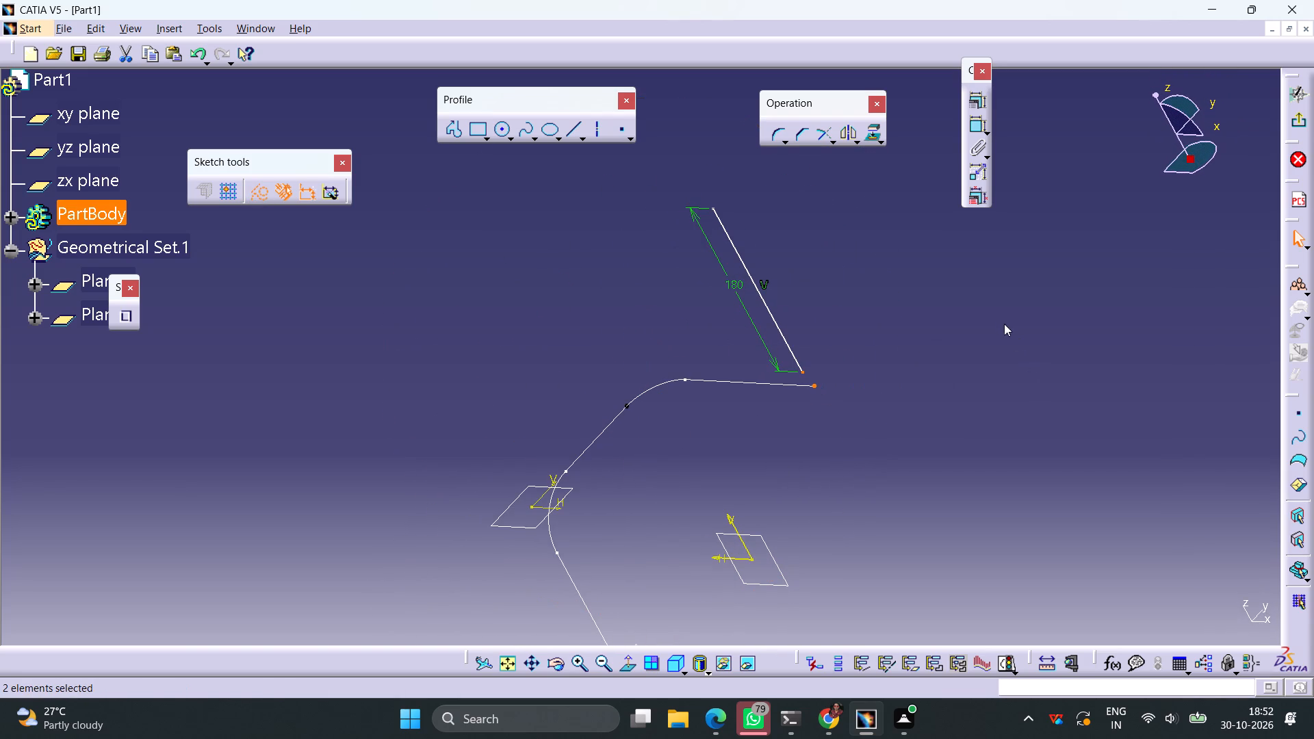
left_click(974, 102)
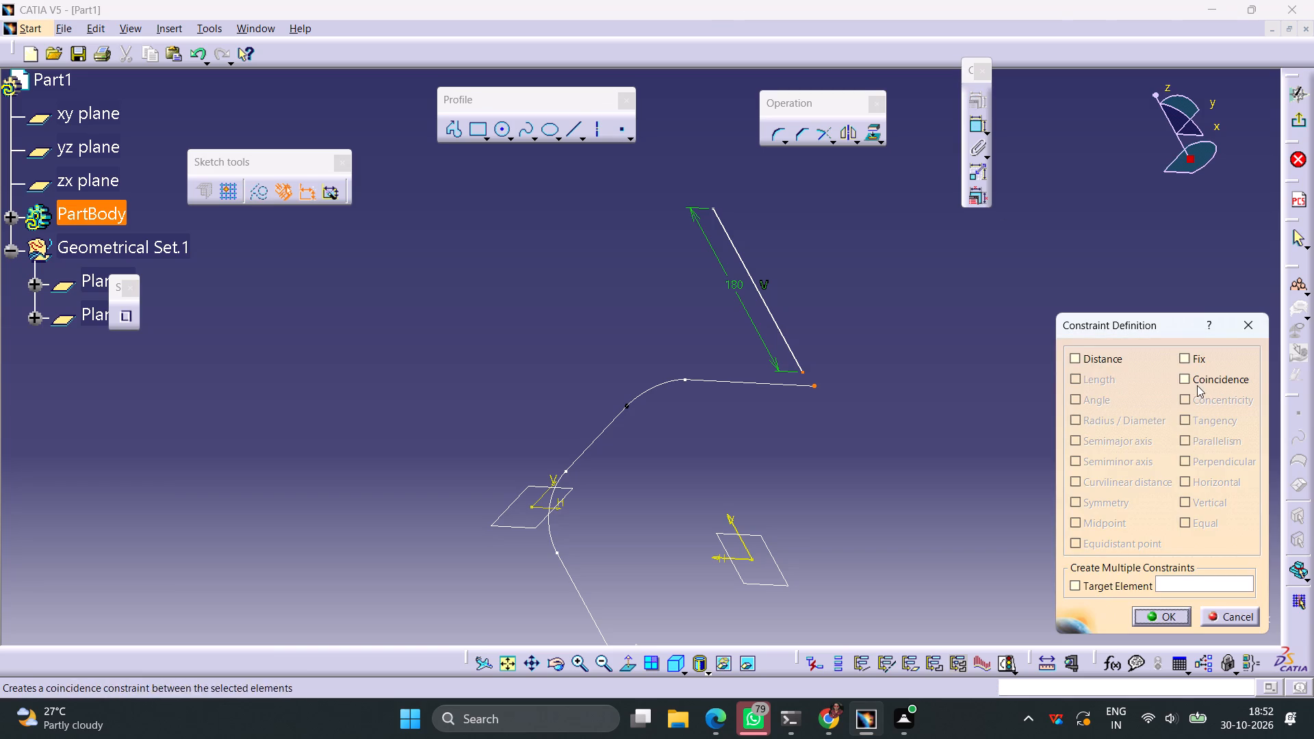
left_click(1195, 383)
left_click(1176, 613)
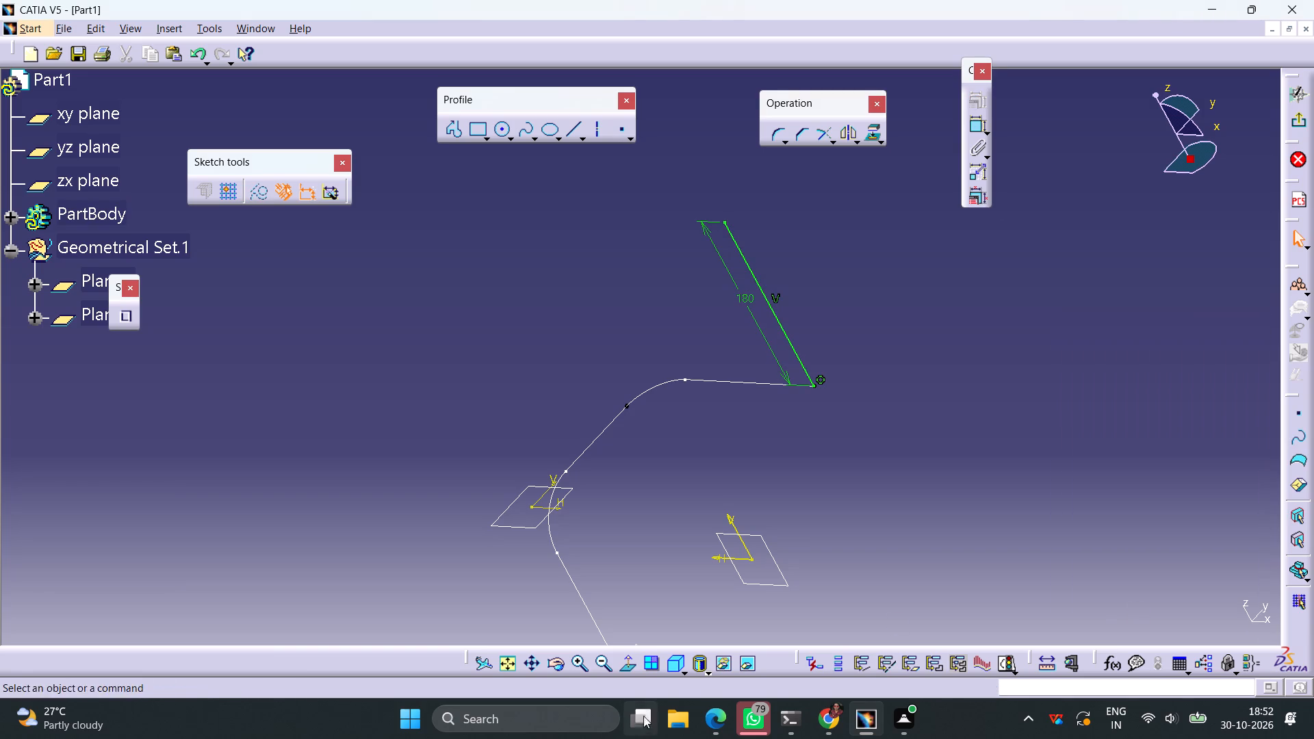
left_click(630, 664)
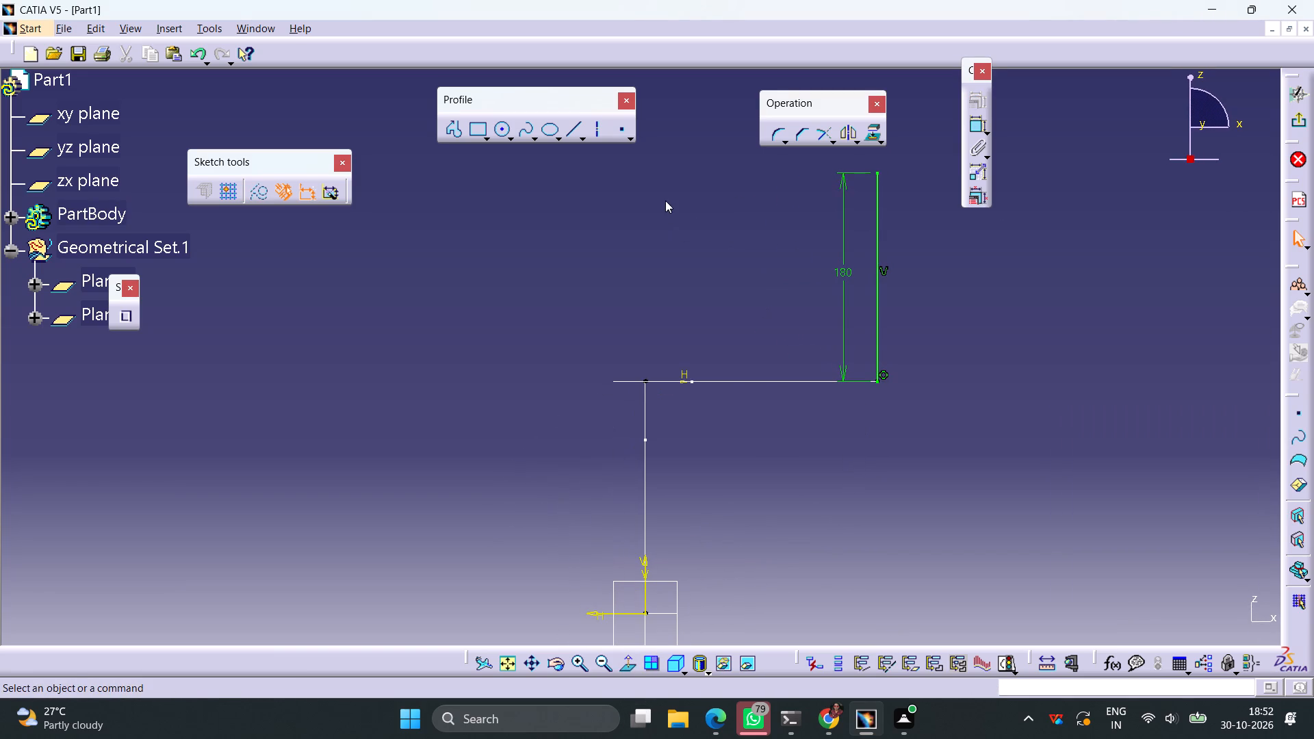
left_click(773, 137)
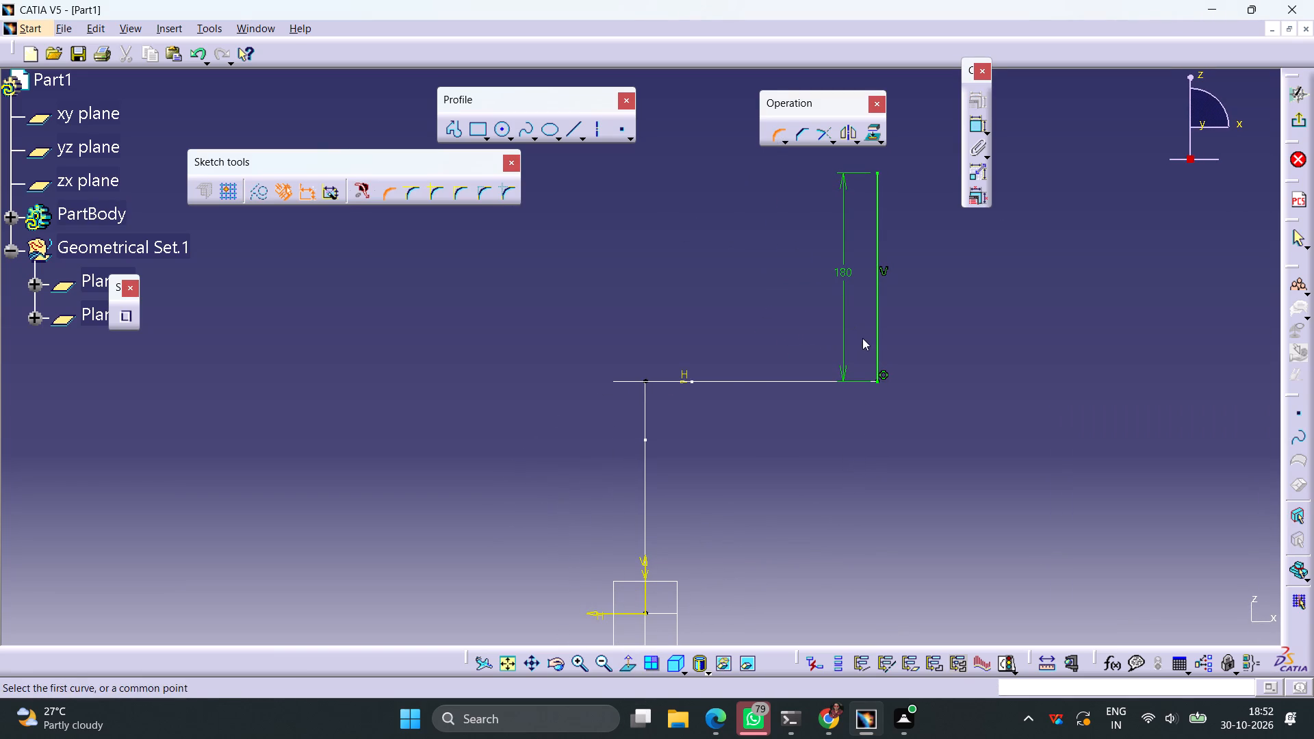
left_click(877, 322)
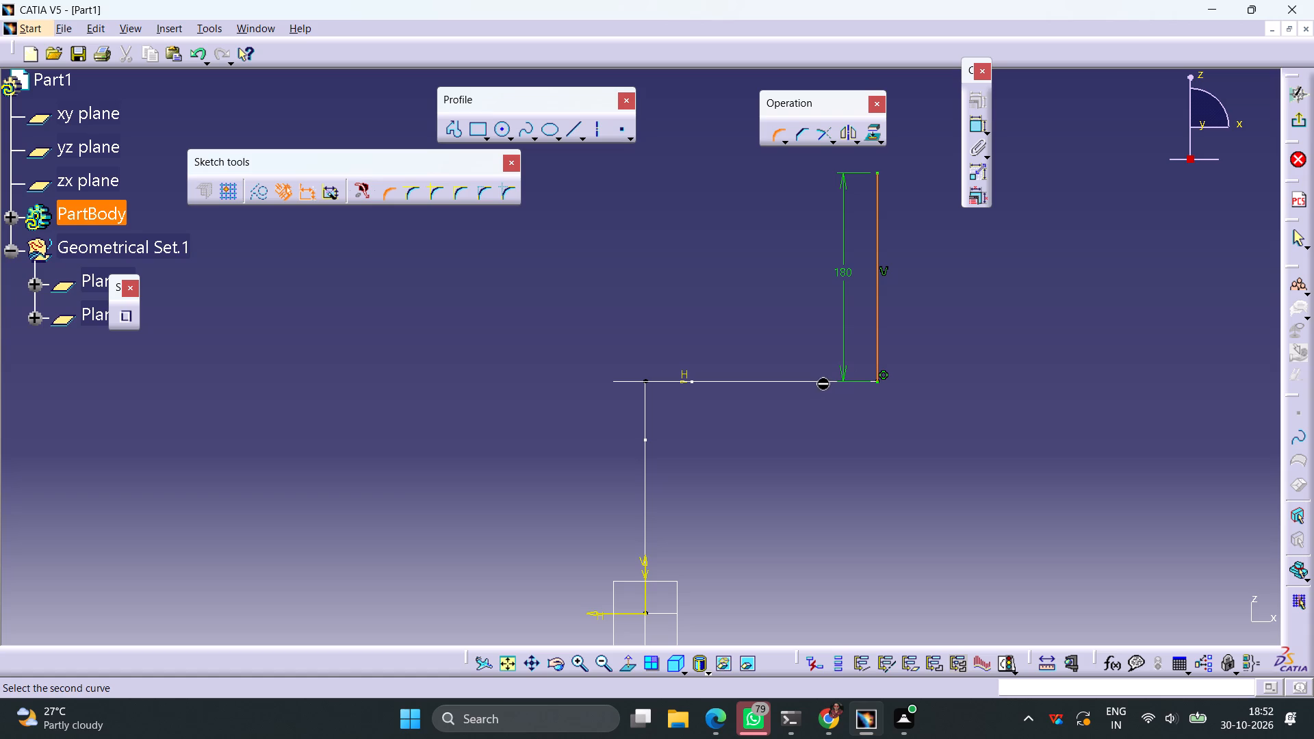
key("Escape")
Project the second sketch's straight end segment onto the current sketch plane.
middle_click_drag(848, 423, 745, 456)
right_click_drag(849, 424, 745, 456)
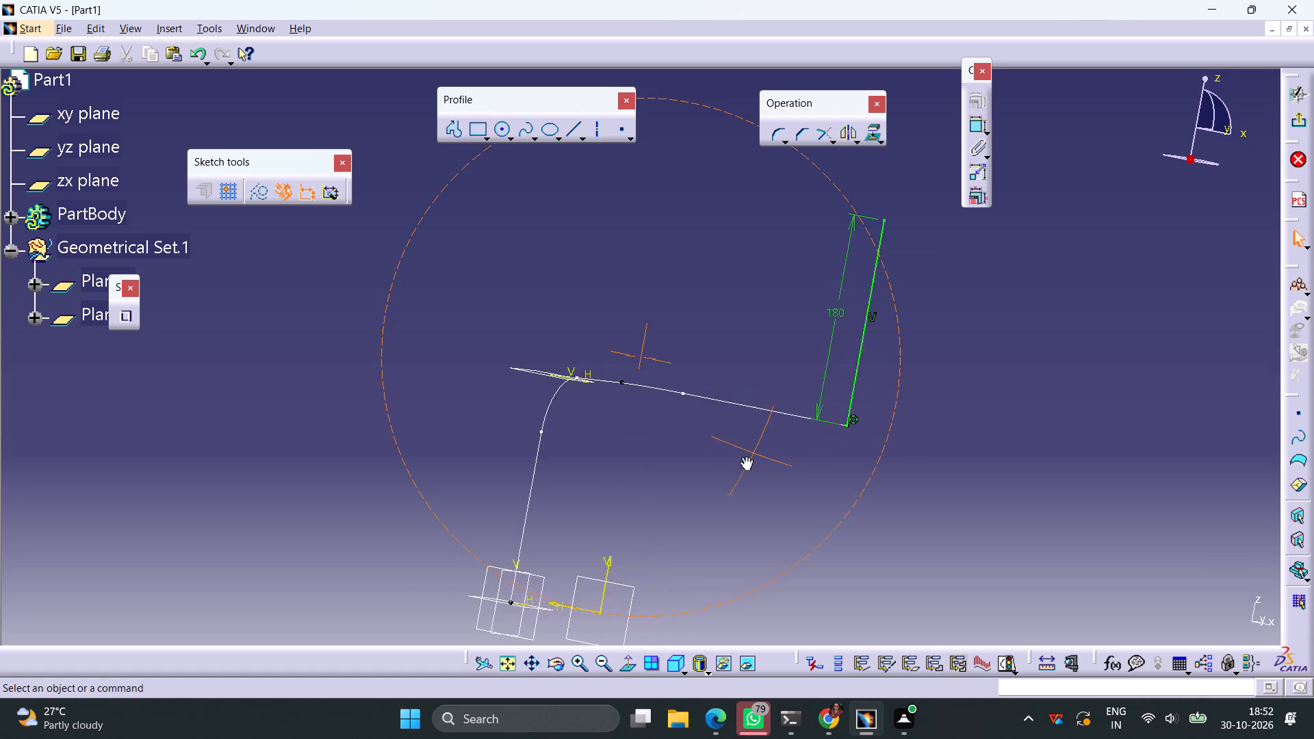
middle_click_drag(745, 456, 686, 541)
right_click_drag(745, 456, 686, 541)
left_click(741, 453)
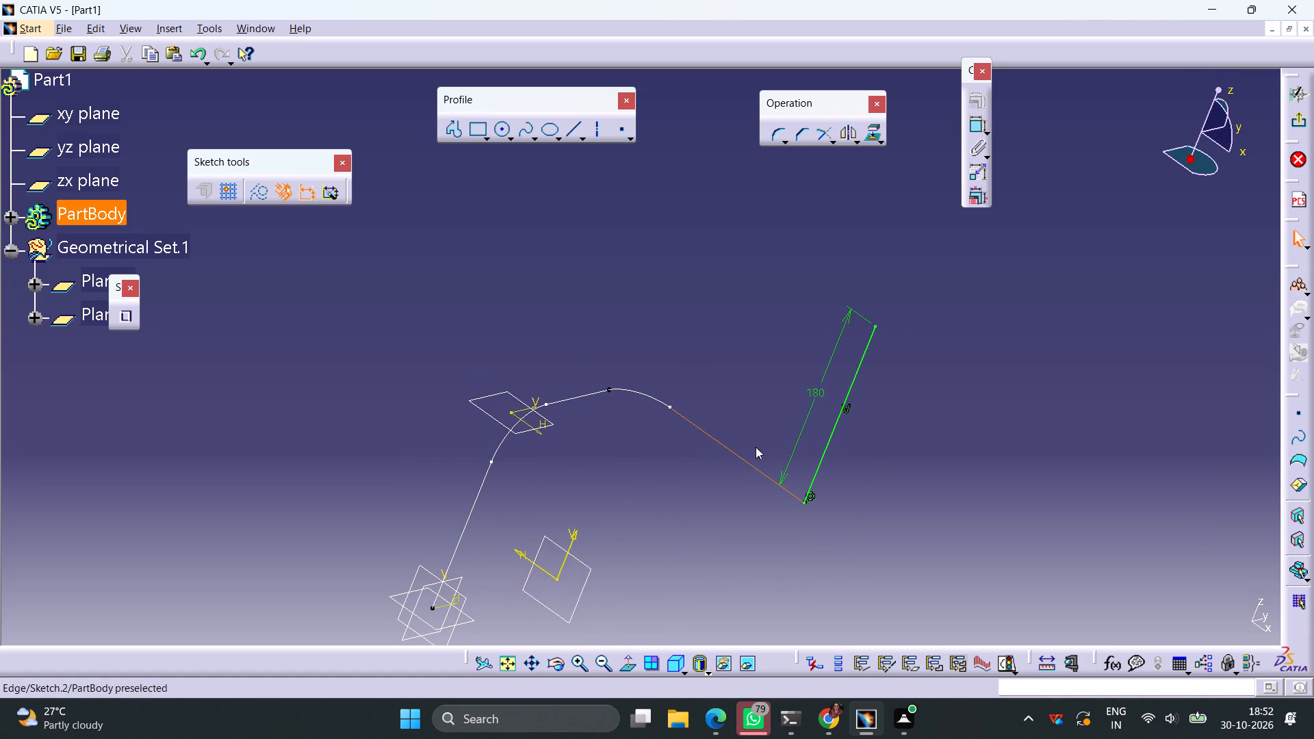
left_click(871, 135)
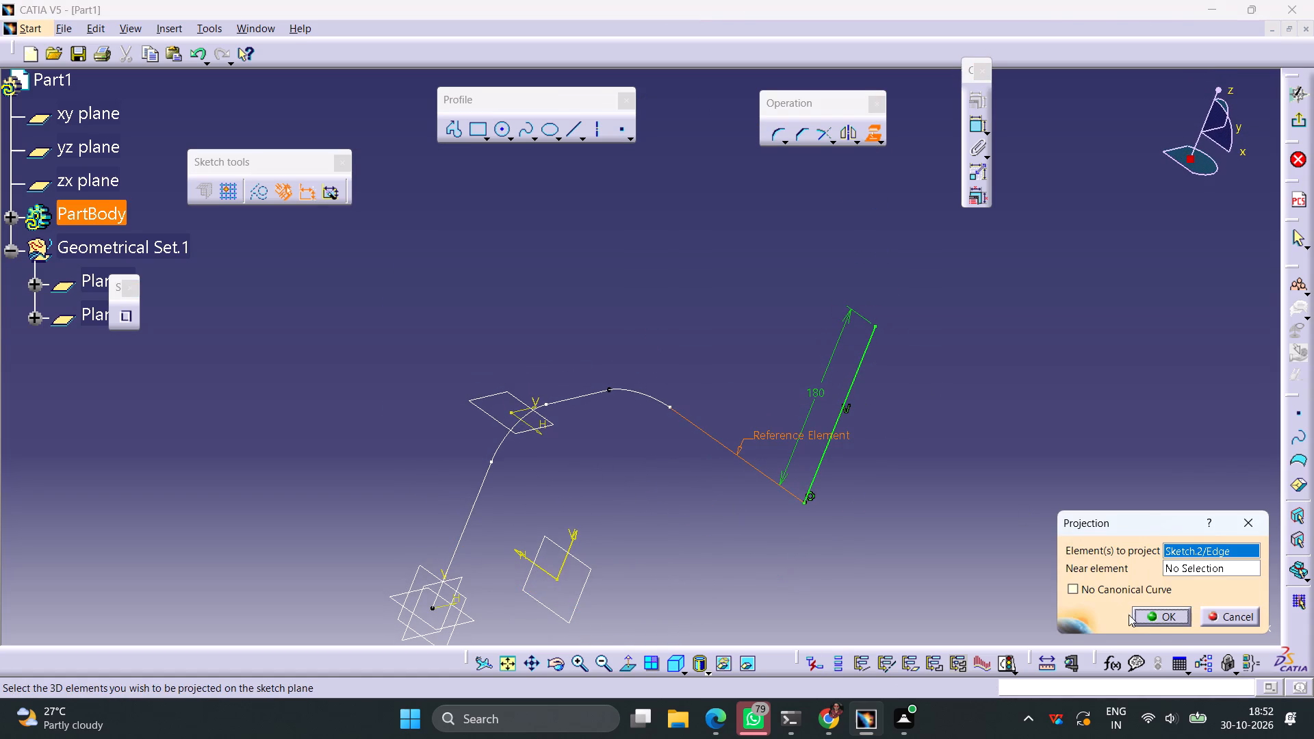
left_click(1157, 619)
Add a corner between the vertical line and the projected line, and set its radius to 50 mm.
left_click(630, 670)
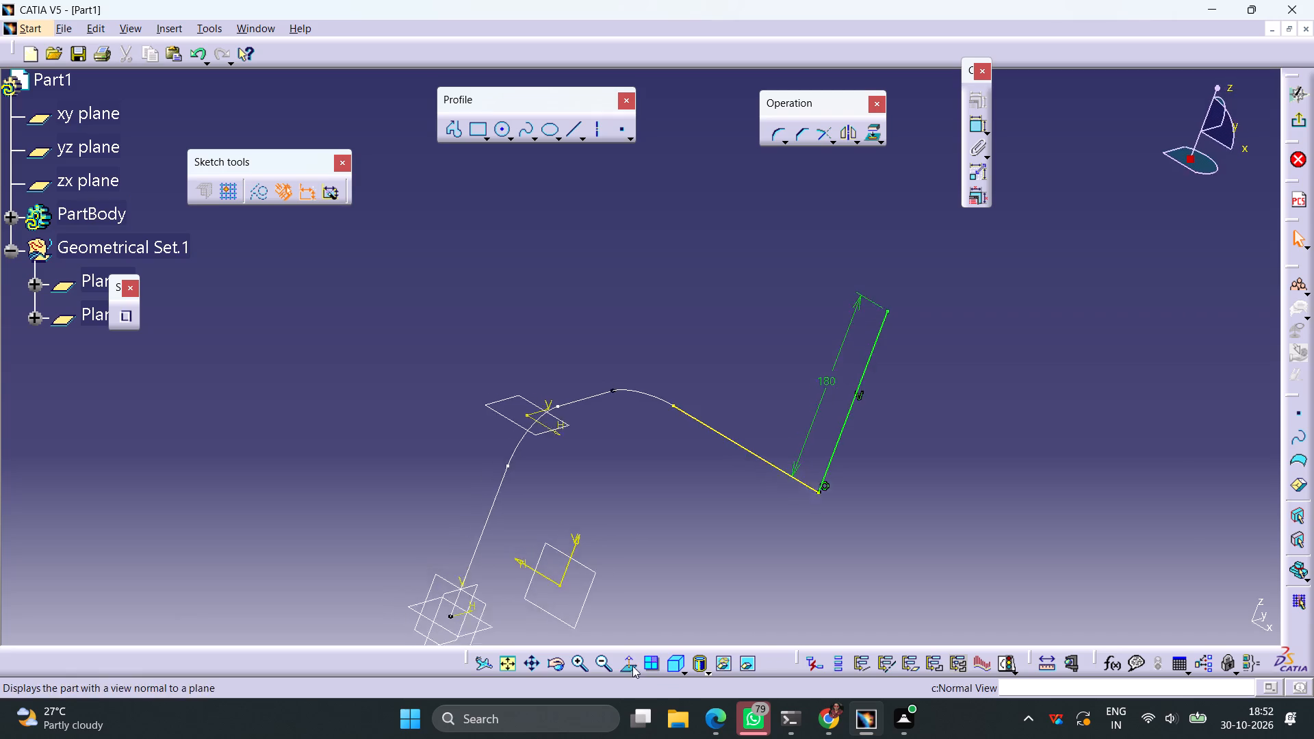
left_click(773, 142)
left_click(877, 310)
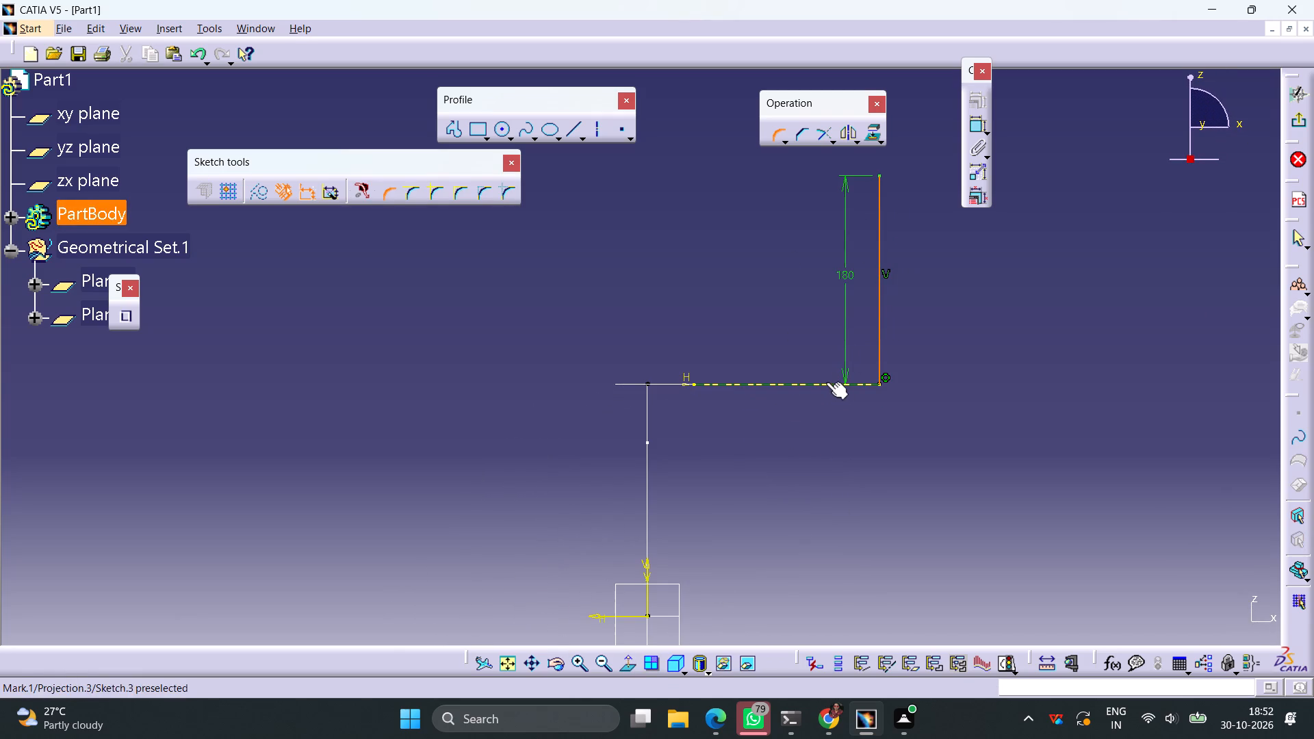
left_click(826, 382, "ctrl")
left_click(845, 366)
left_click(733, 404)
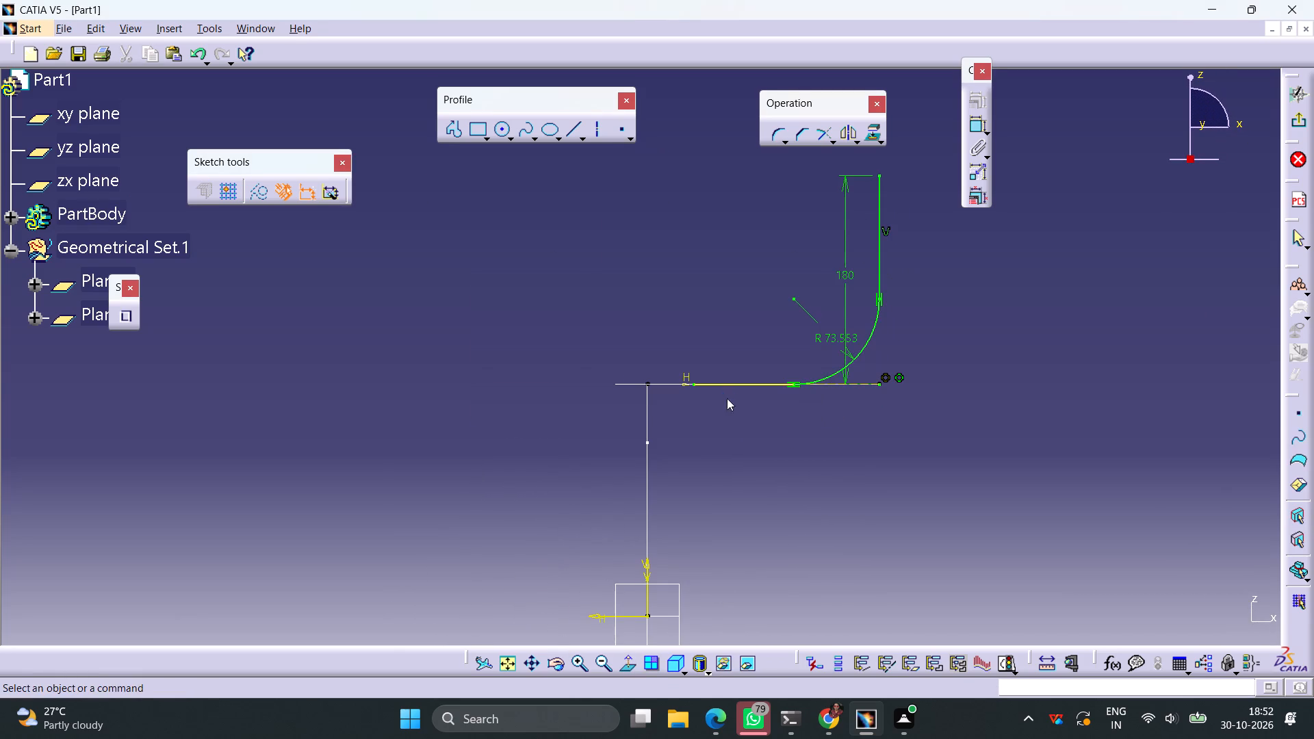
double_click(834, 339)
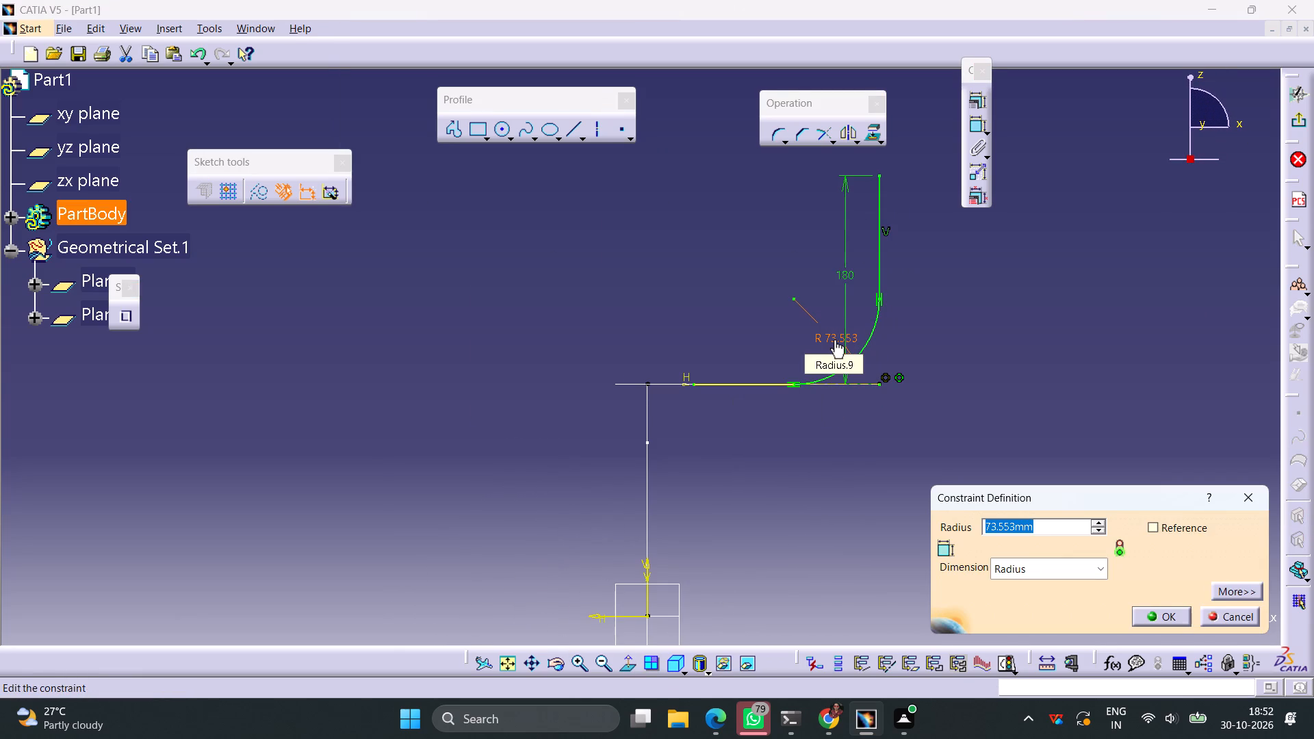
type("50")
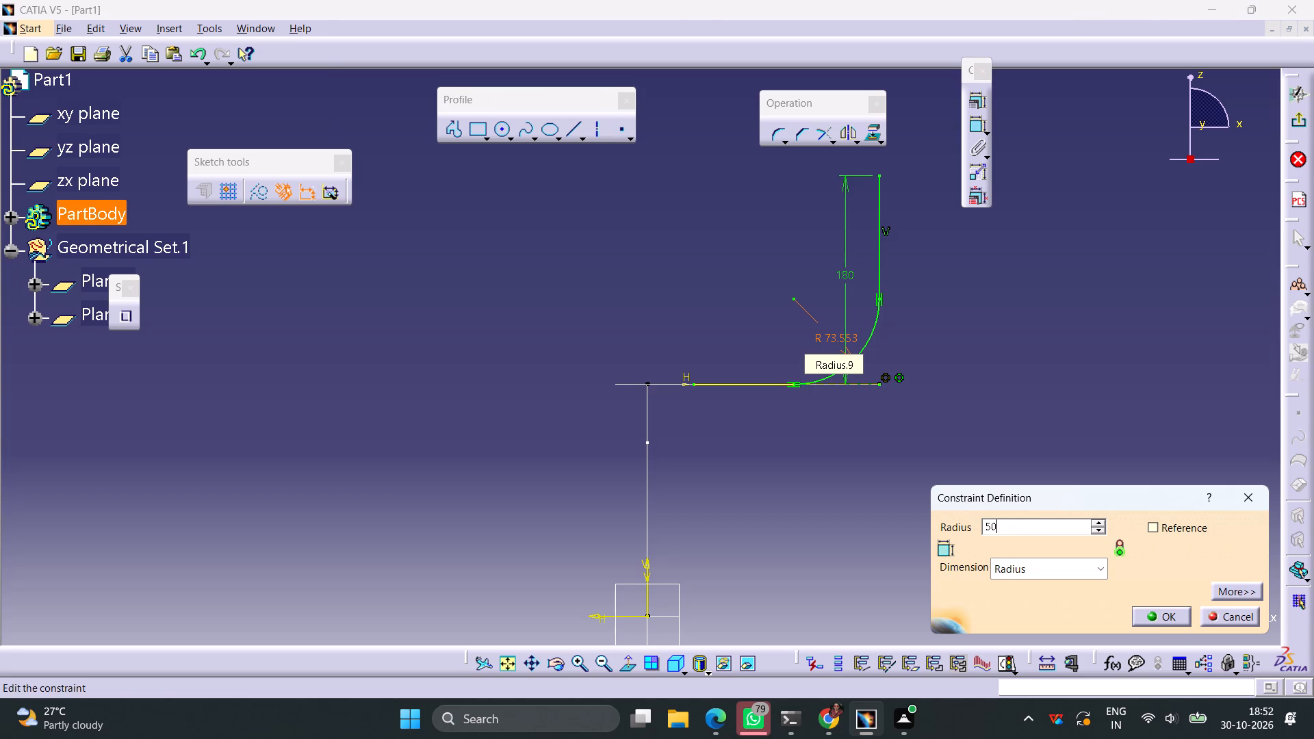
key("Return")
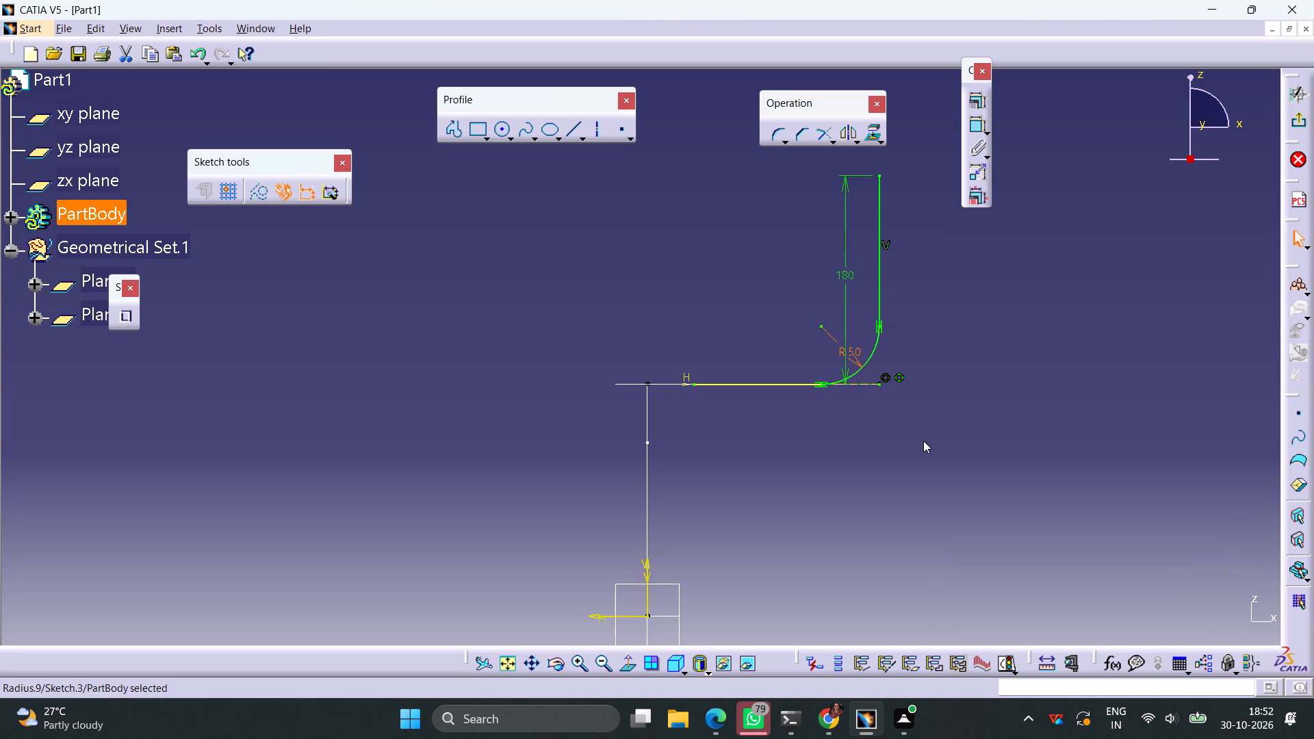
left_click(923, 441)
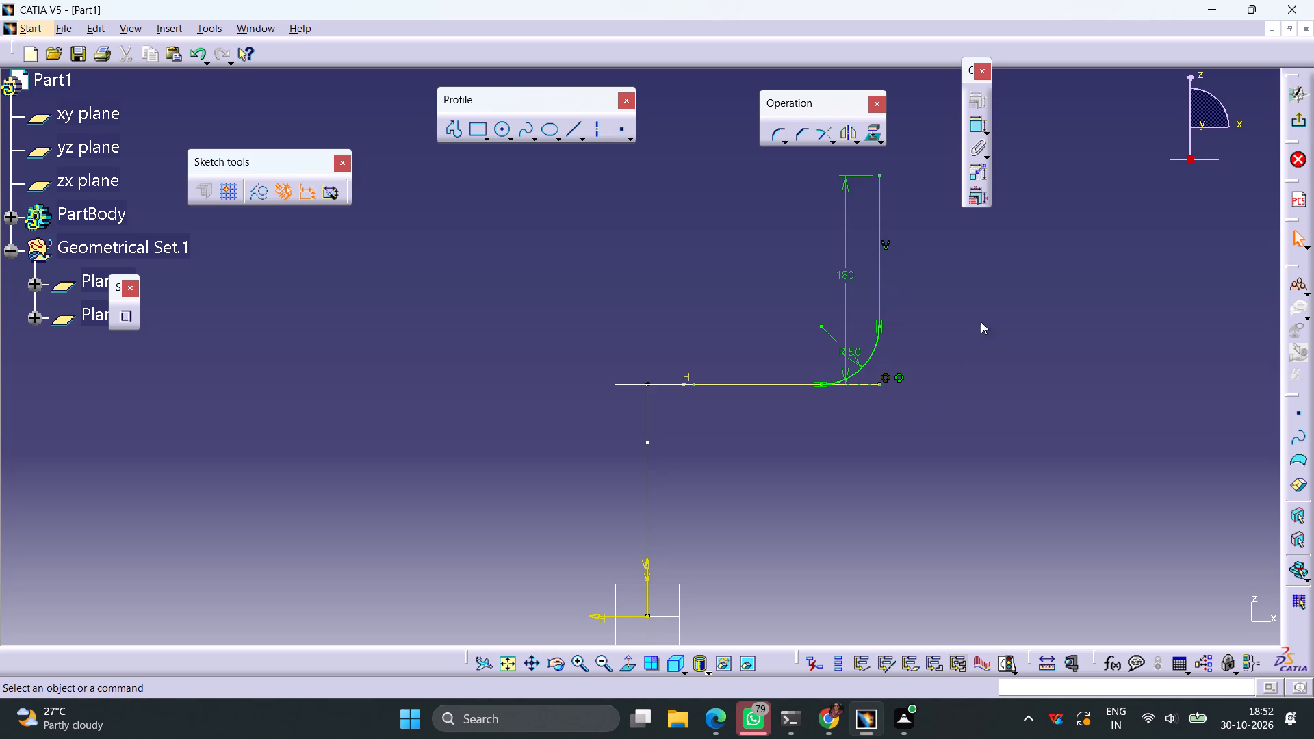
Dimension the horizontal distance between the 180 mm vertical line and the first sketch's vertical line.
left_click(972, 122)
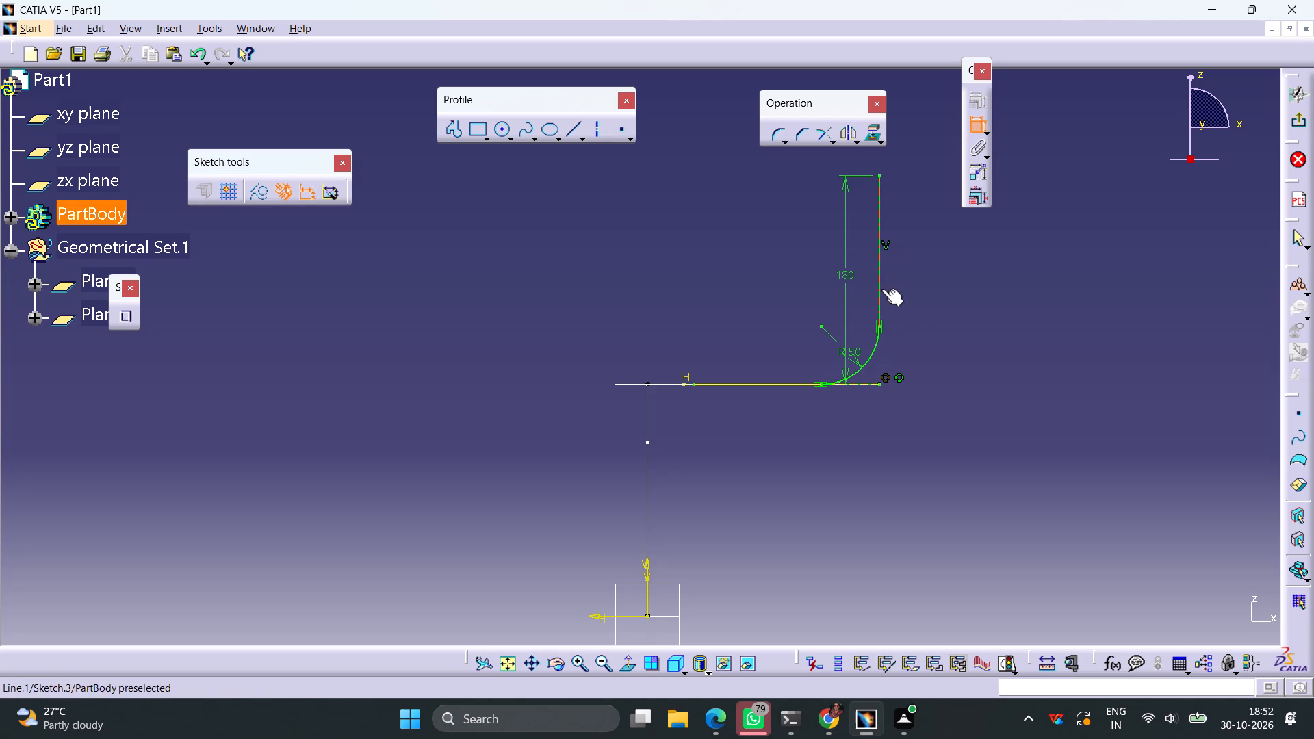
left_click(880, 289)
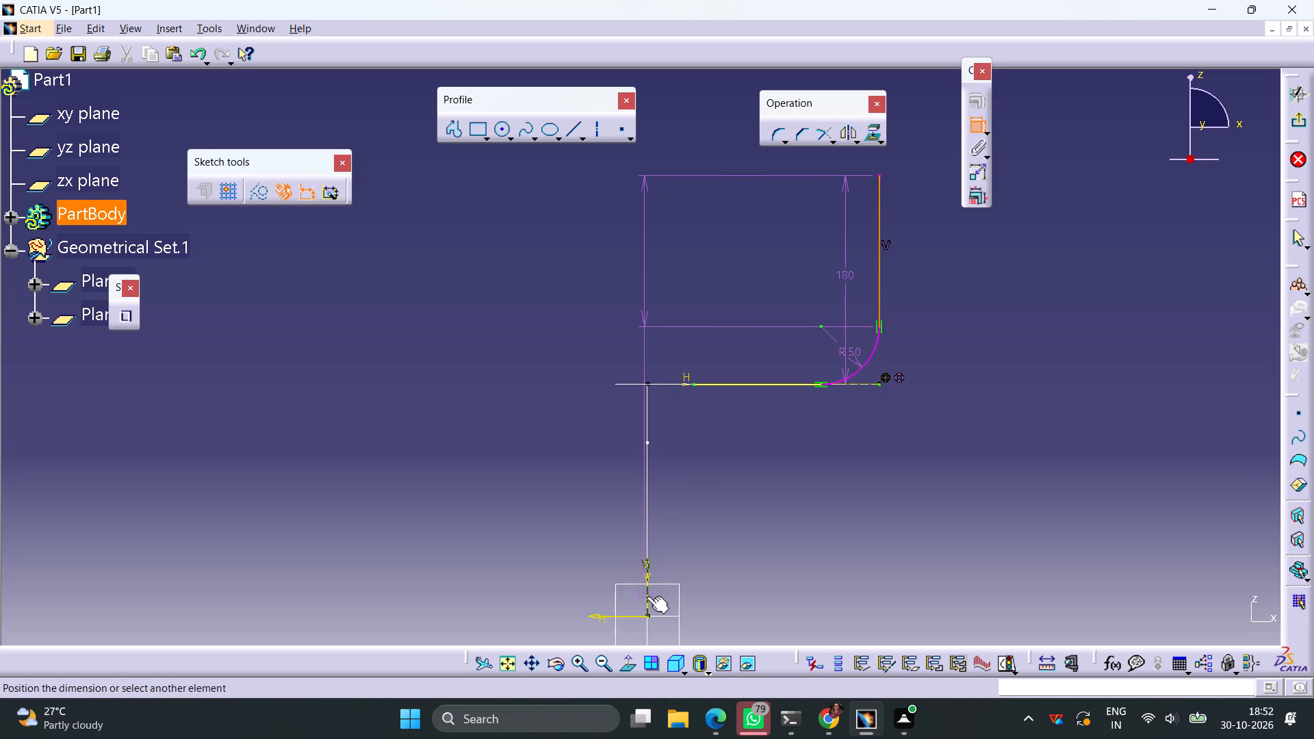
left_click(647, 596)
left_click(701, 312)
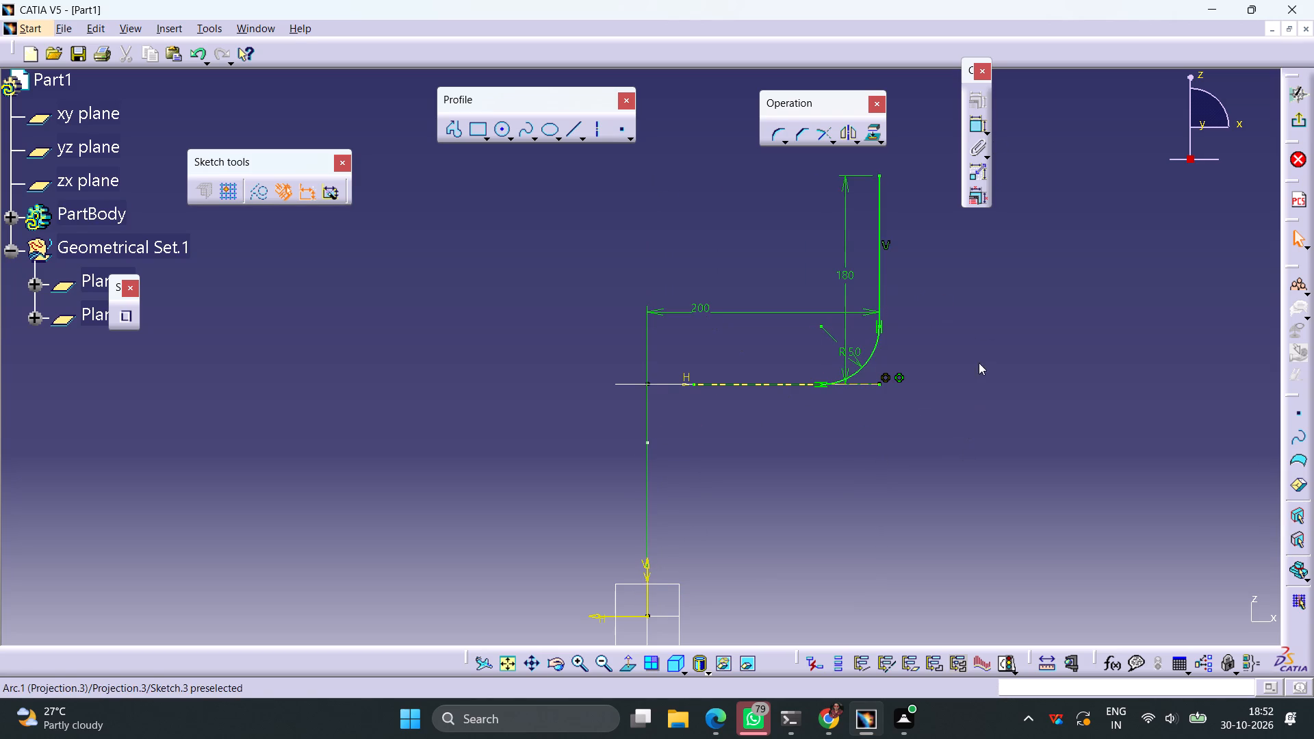
Remove the remaining projected line up to the corner arc with Quick Trim and exit the sketch.
left_click(829, 140)
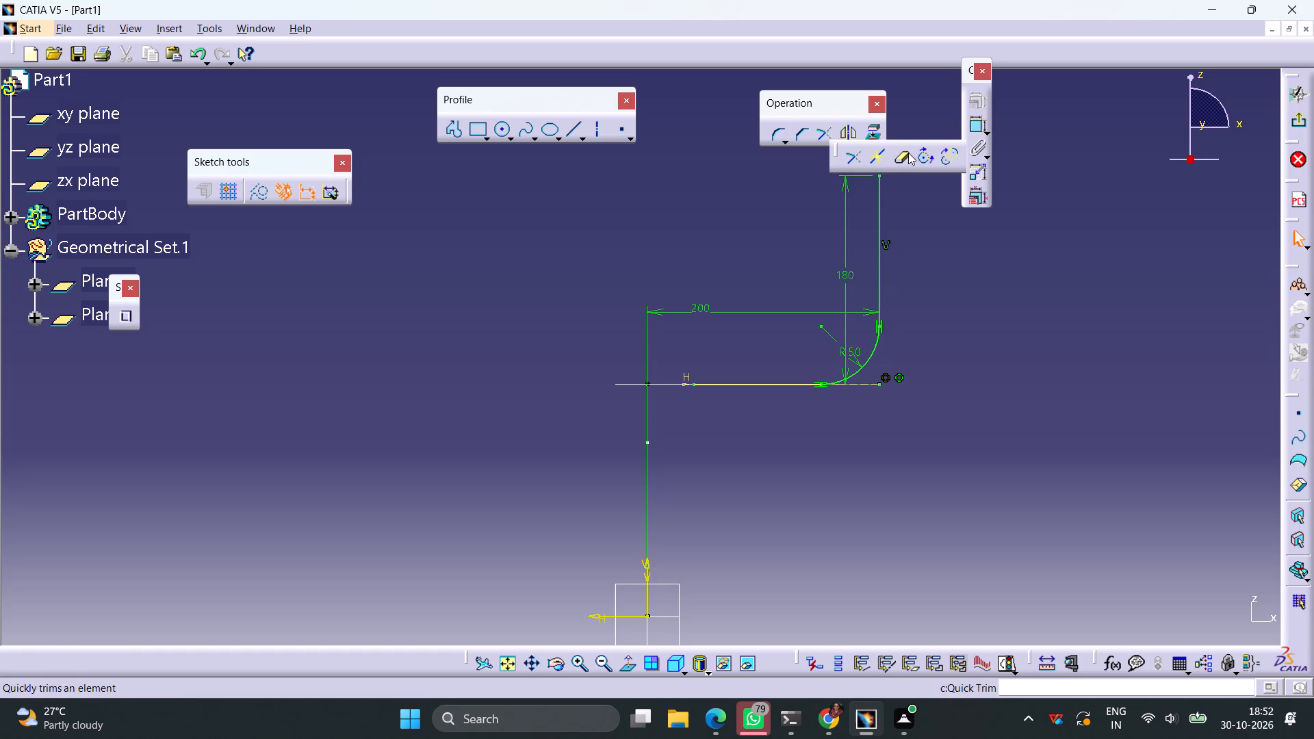
left_click(904, 153)
left_click(775, 385)
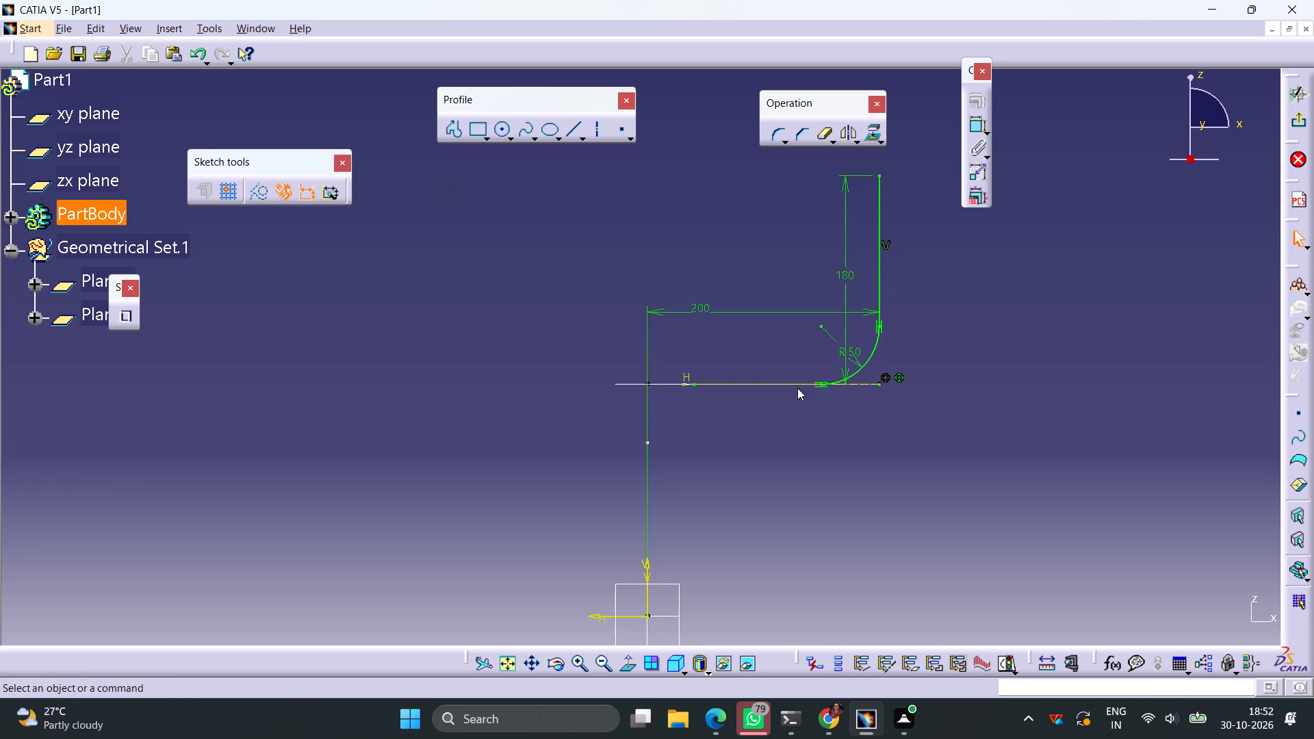
left_click(1298, 122)
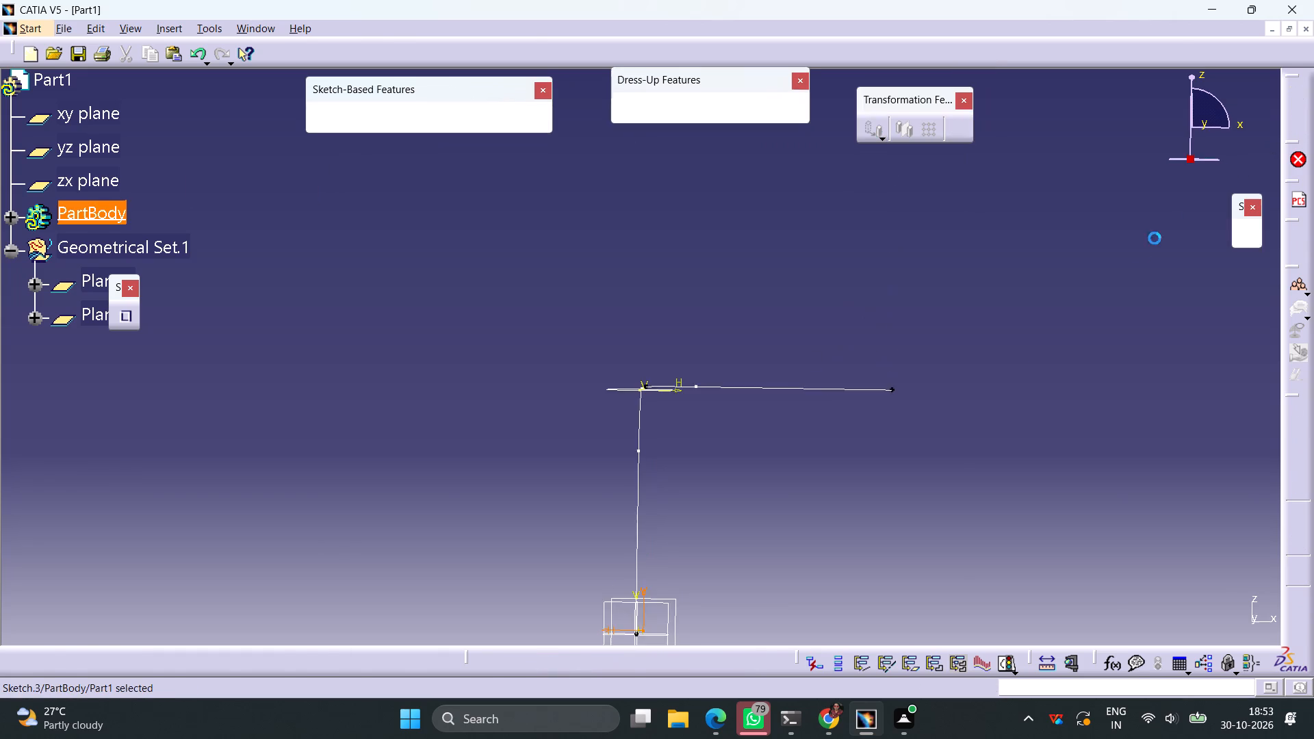
Open the second sketch for editing and delete the 200 mm length dimension of its straight line.
double_click(605, 415)
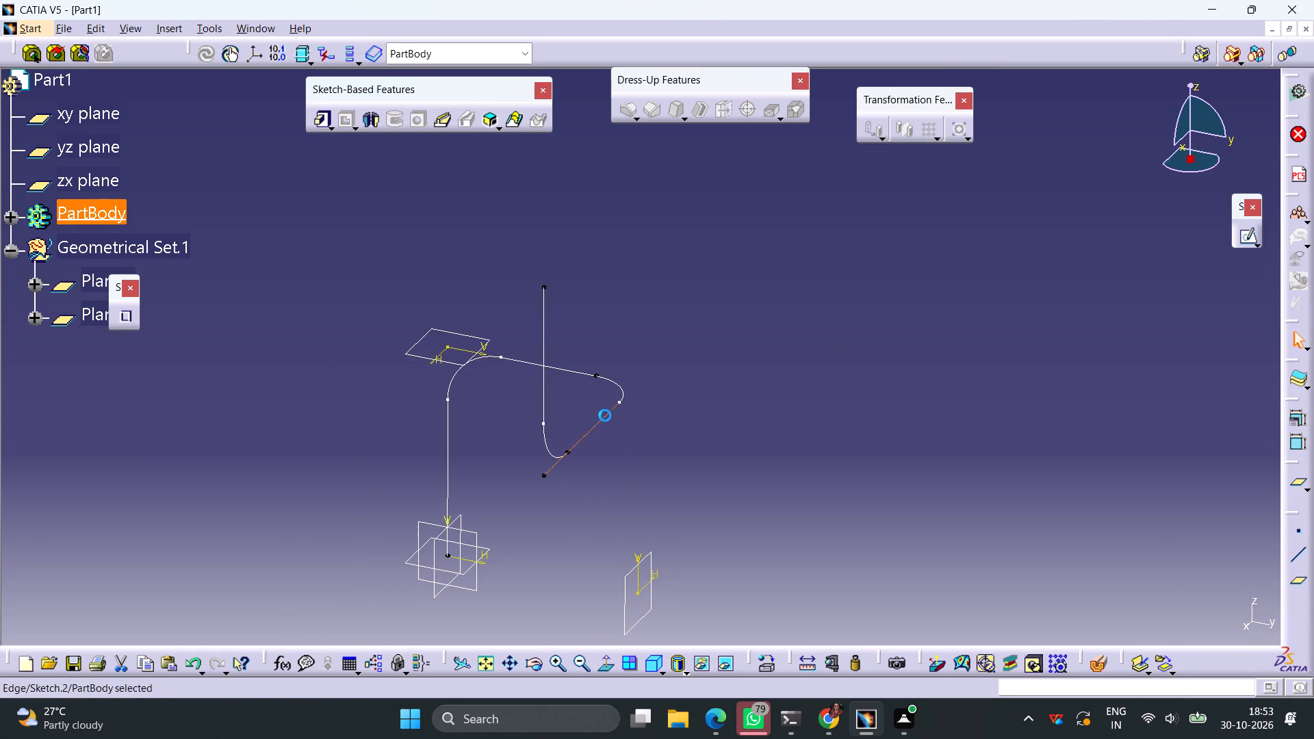
middle_click_drag(819, 429, 648, 404)
right_click_drag(812, 428, 648, 404)
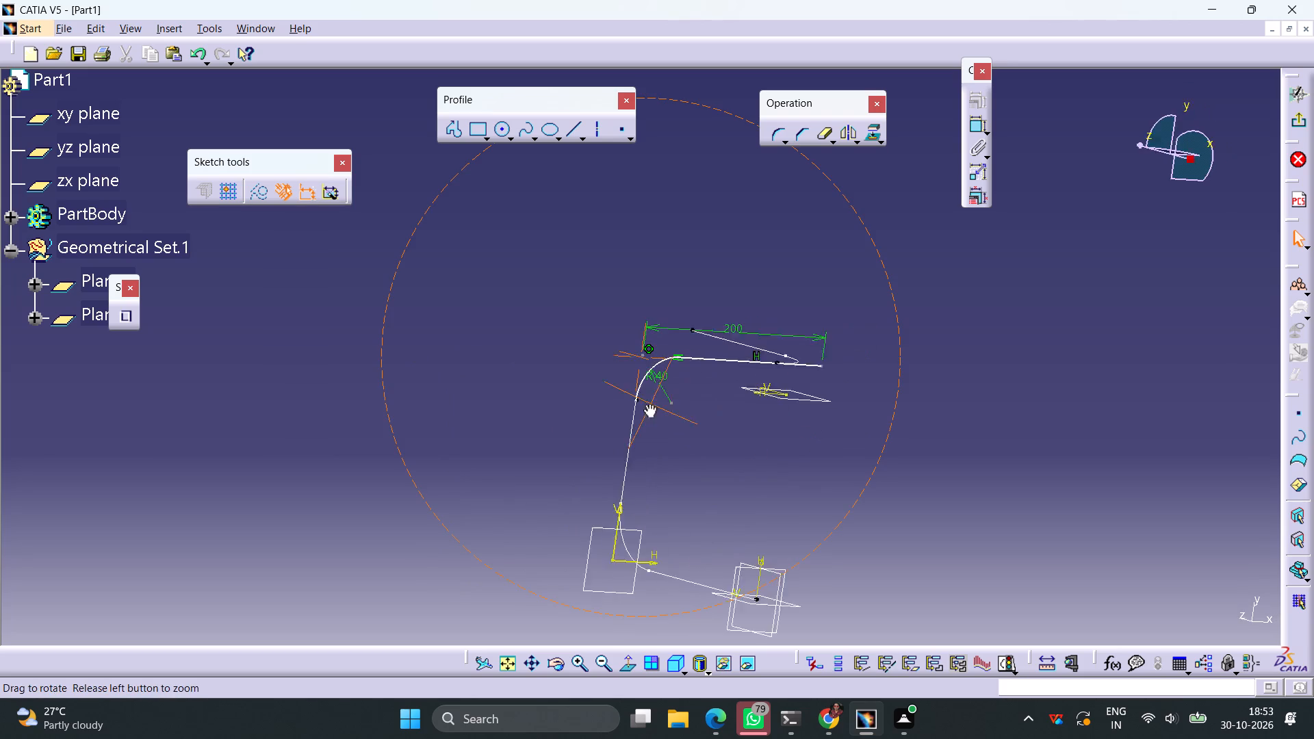
right_click_drag(648, 404, 648, 511)
middle_click_drag(648, 404, 648, 511)
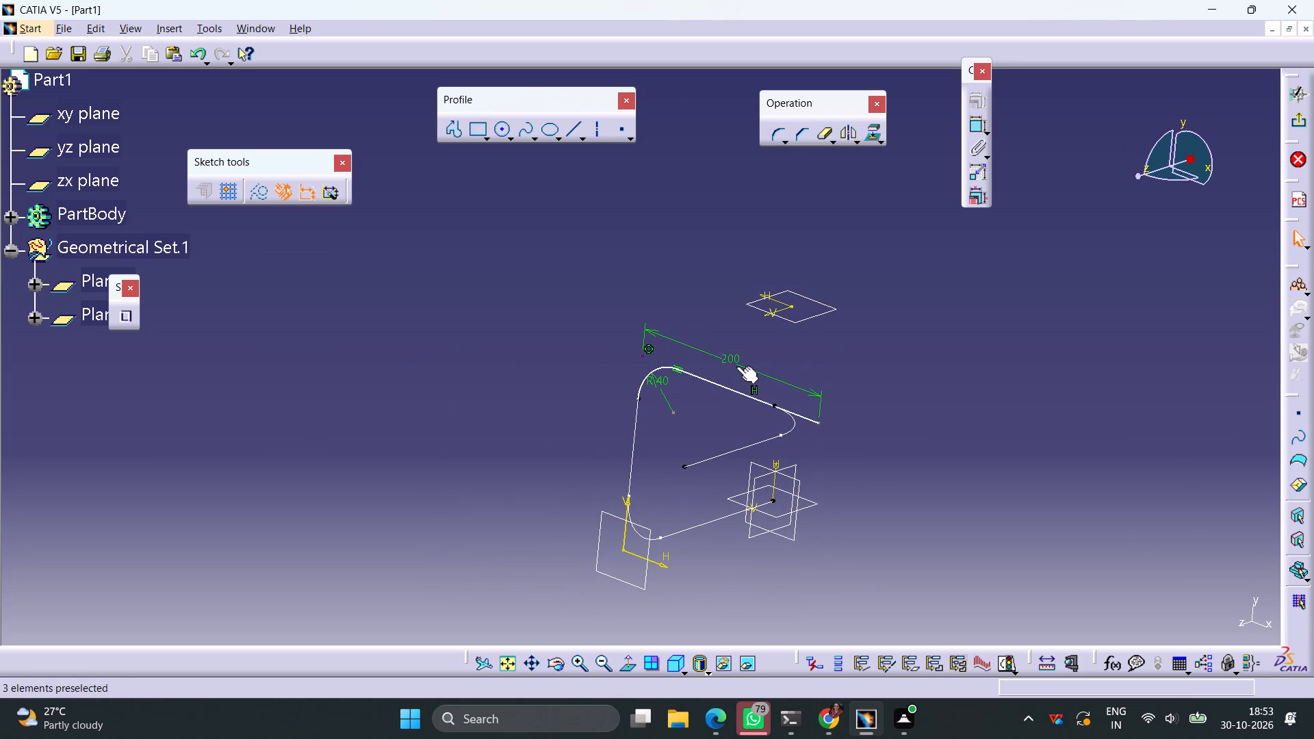
left_click(734, 357)
key("Delete")
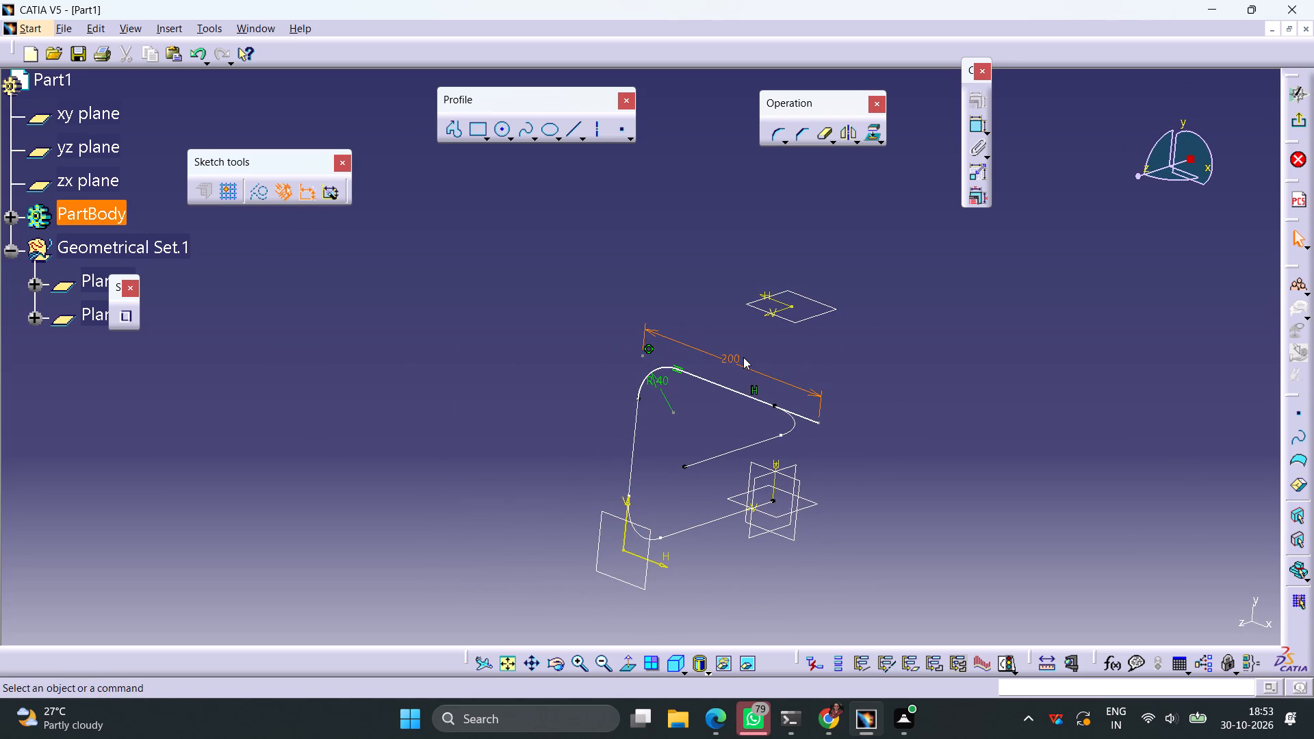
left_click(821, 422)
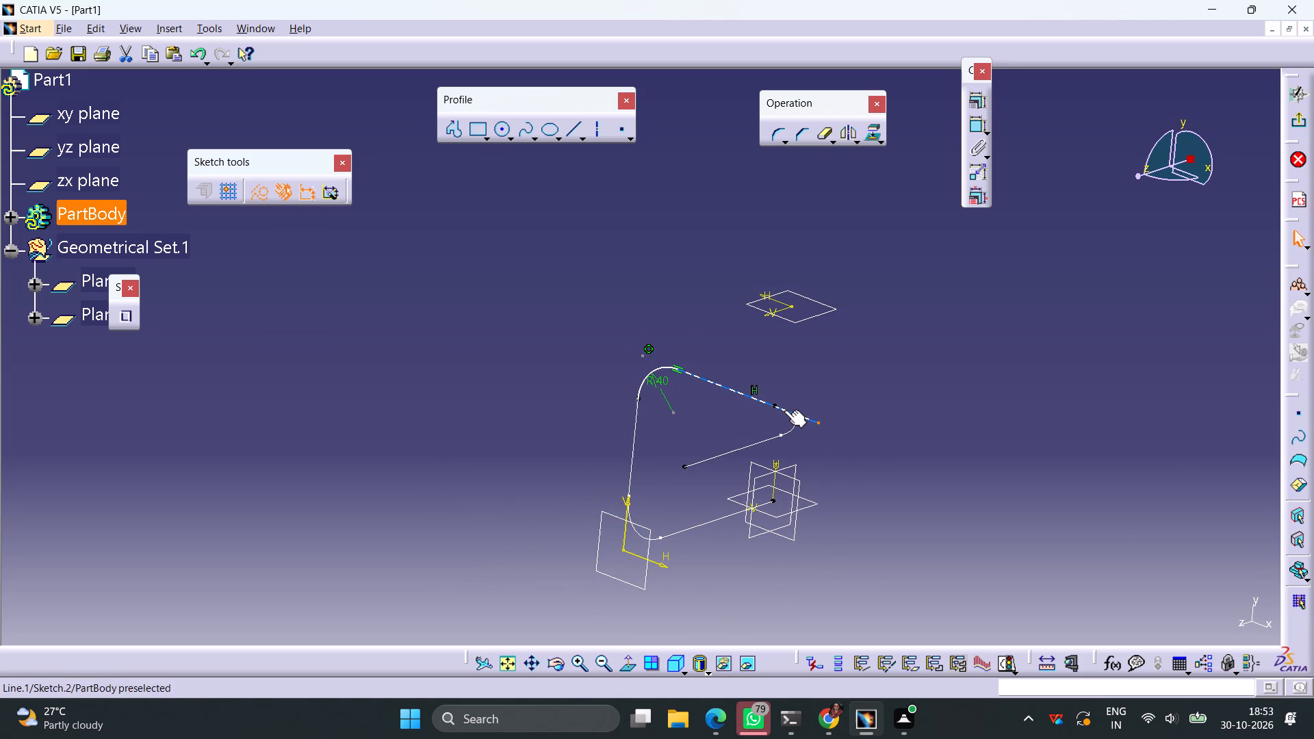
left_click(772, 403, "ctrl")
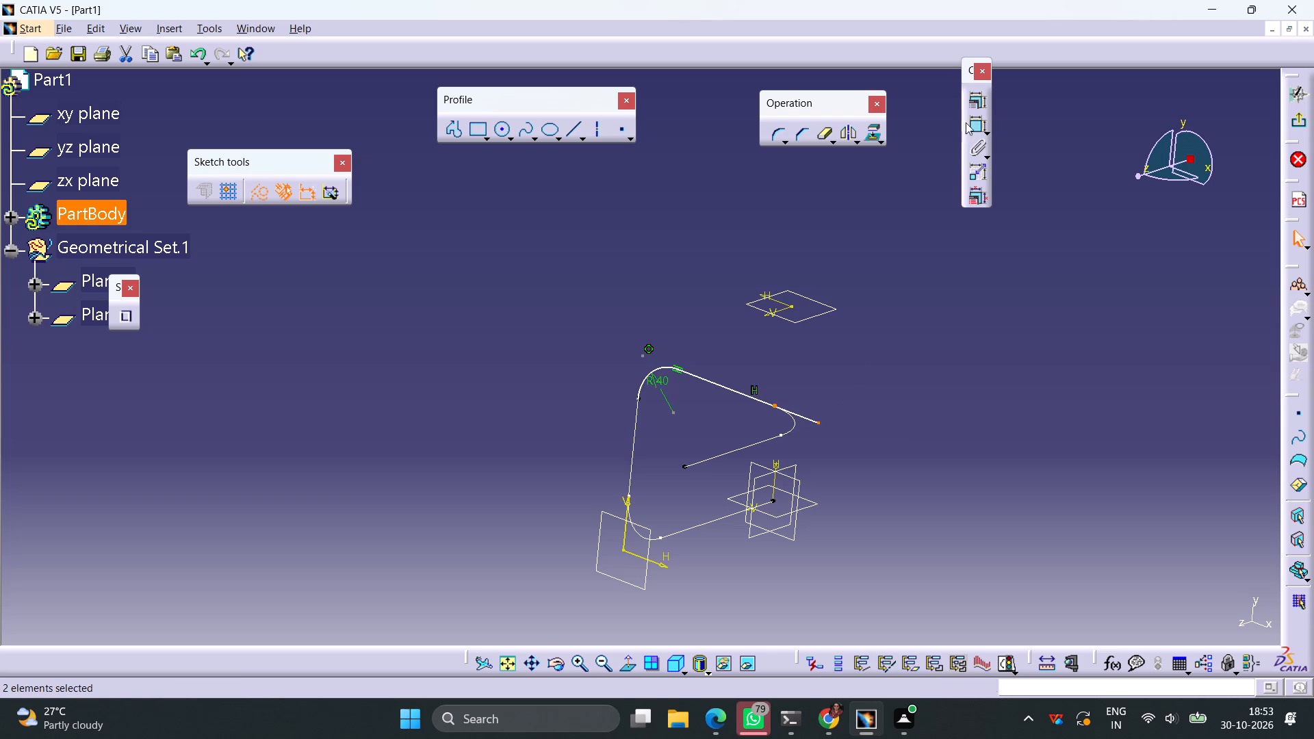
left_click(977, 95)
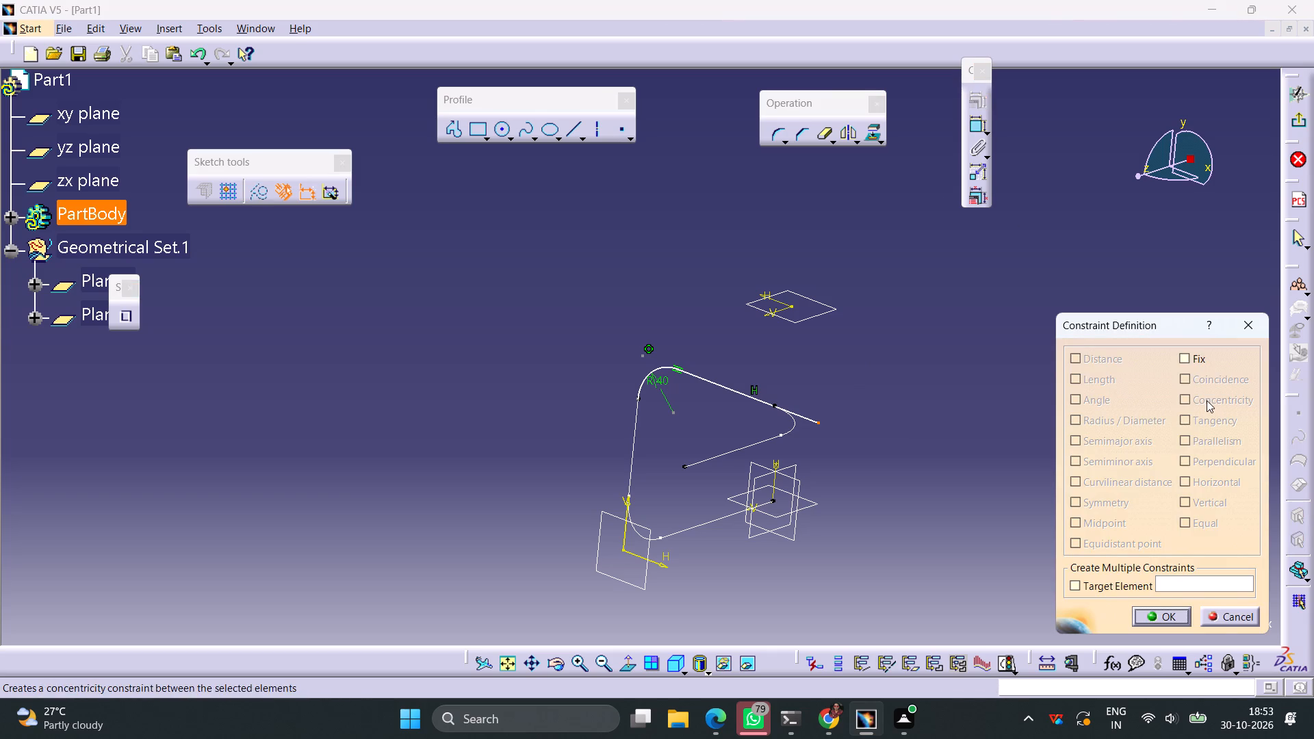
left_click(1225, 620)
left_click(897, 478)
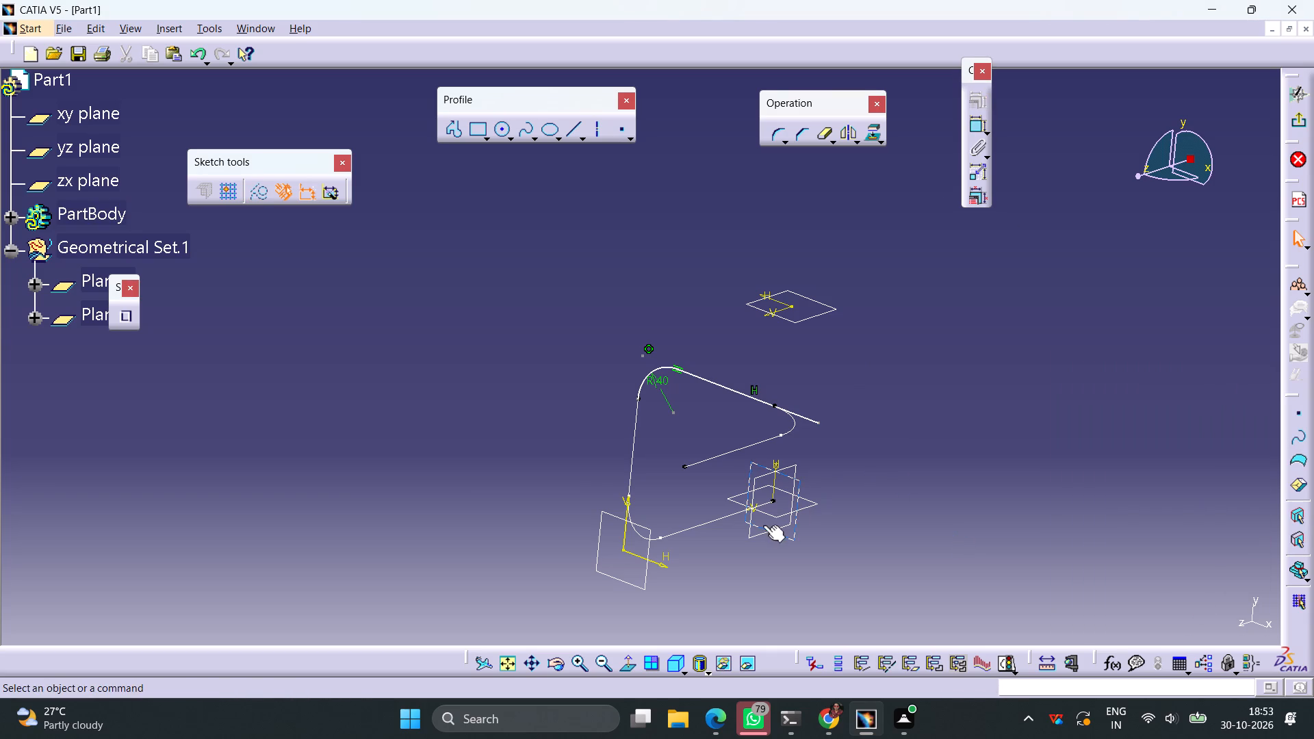
Exit and reopen the second sketch, and remove its straight line beyond the R 40 corner arc with Quick Trim.
left_click(1297, 120)
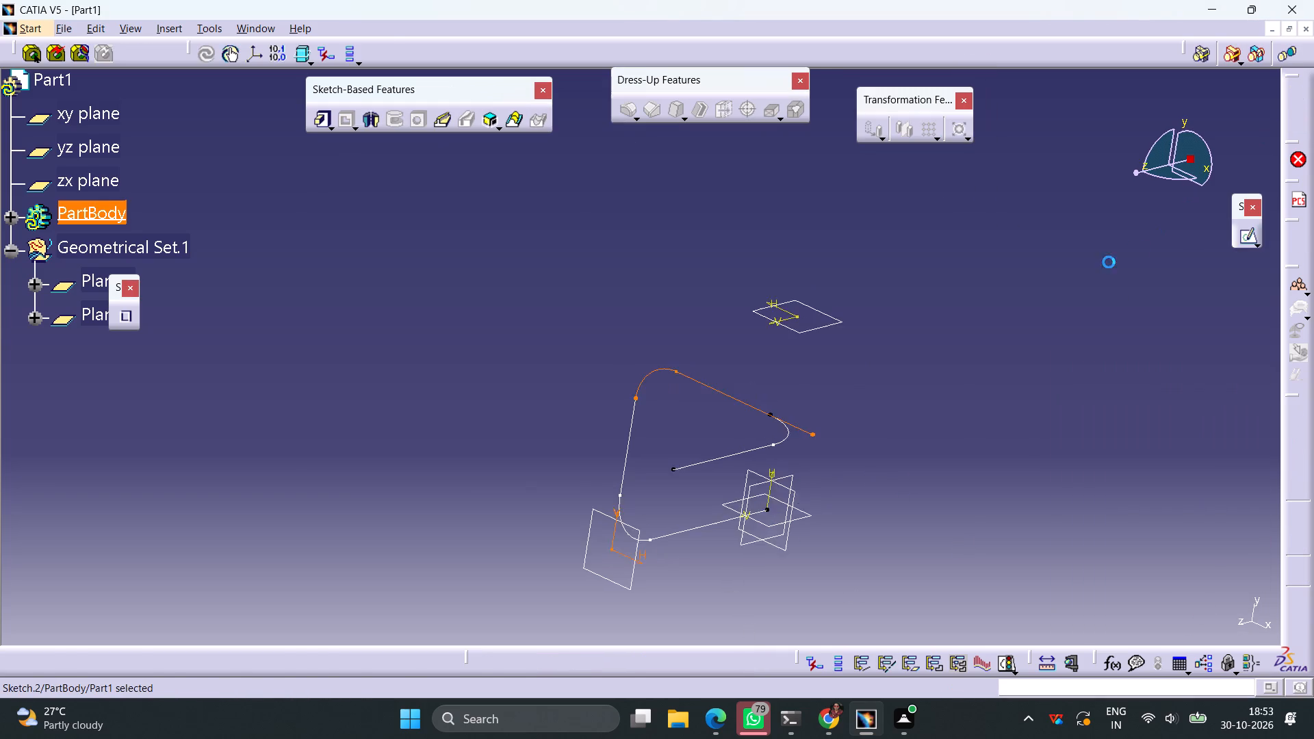
left_click(636, 421)
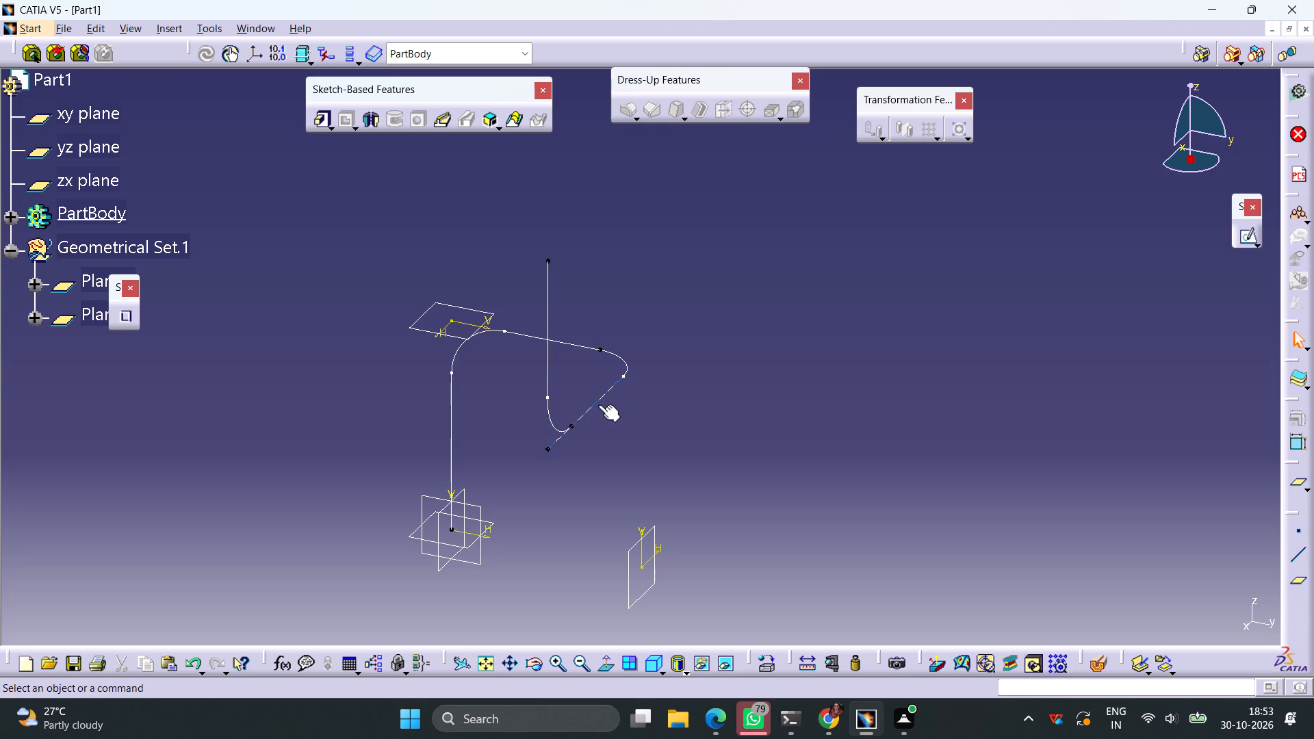
double_click(598, 404)
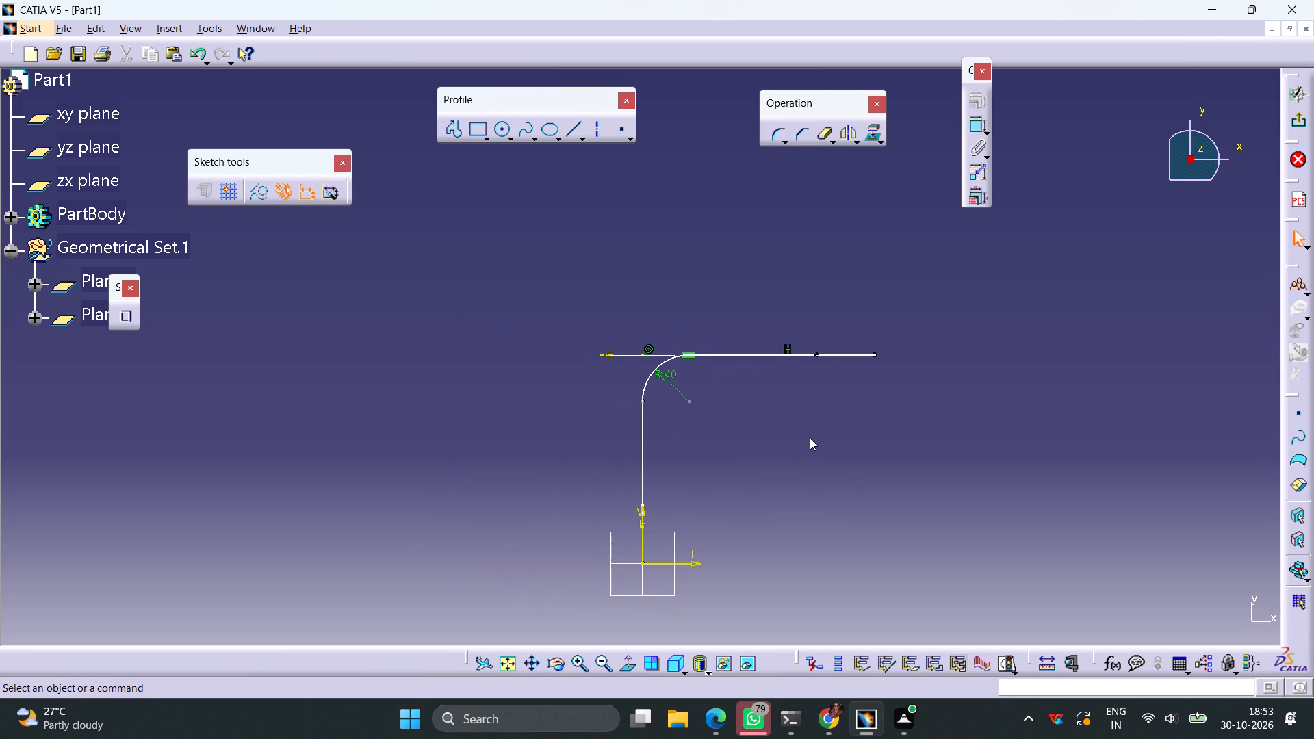
middle_click_drag(814, 439, 678, 242)
right_click_drag(814, 439, 678, 242)
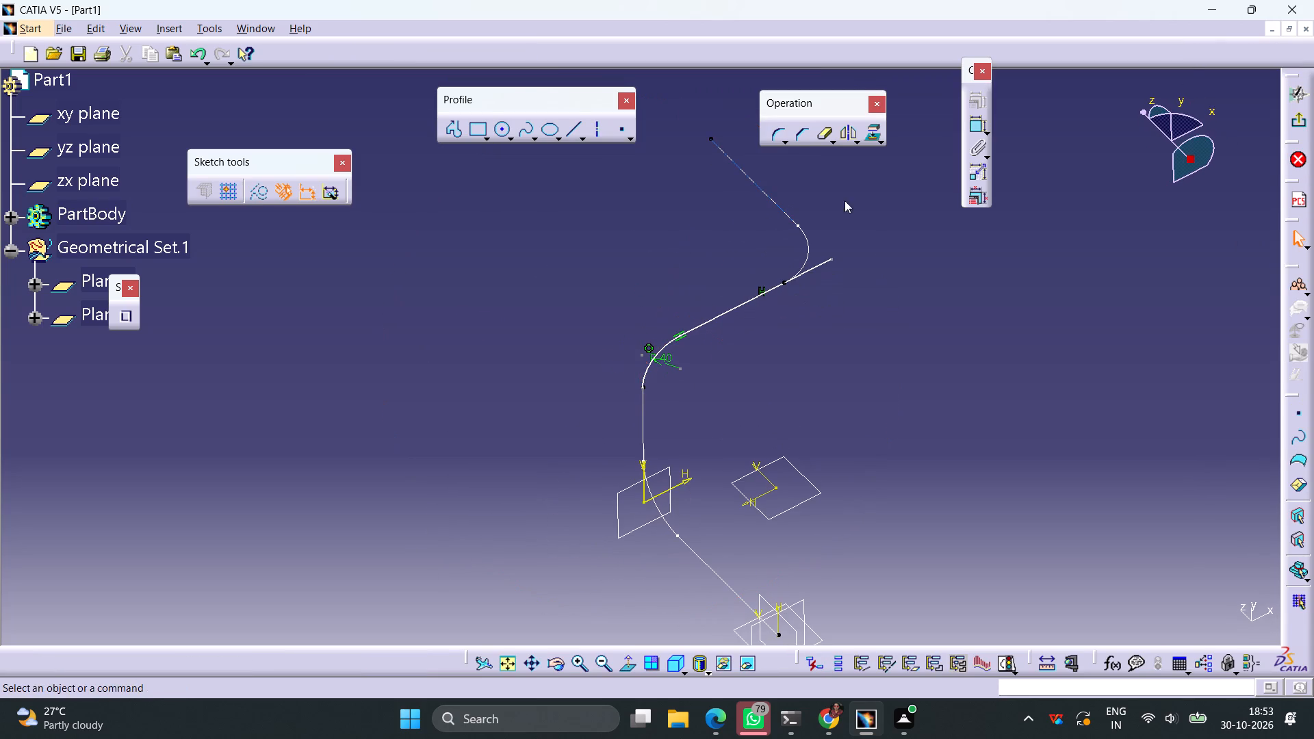
left_click(818, 135)
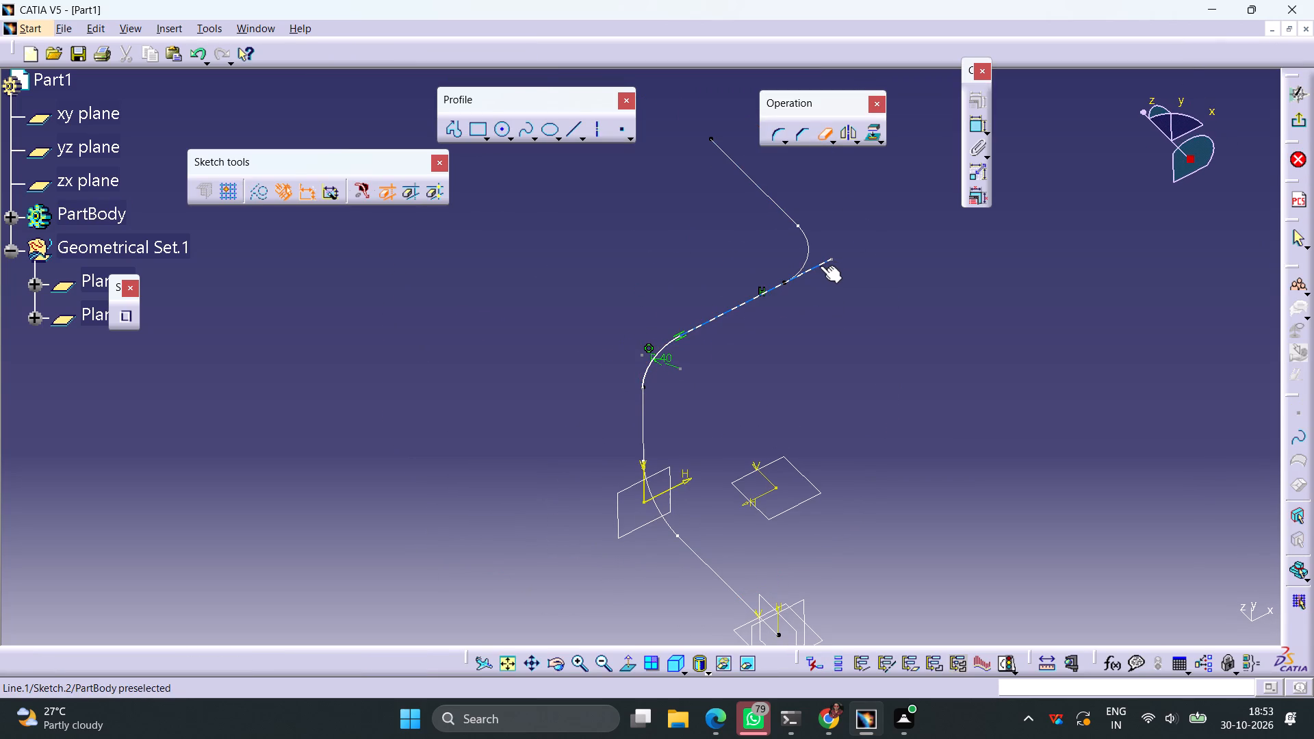
left_click(820, 265)
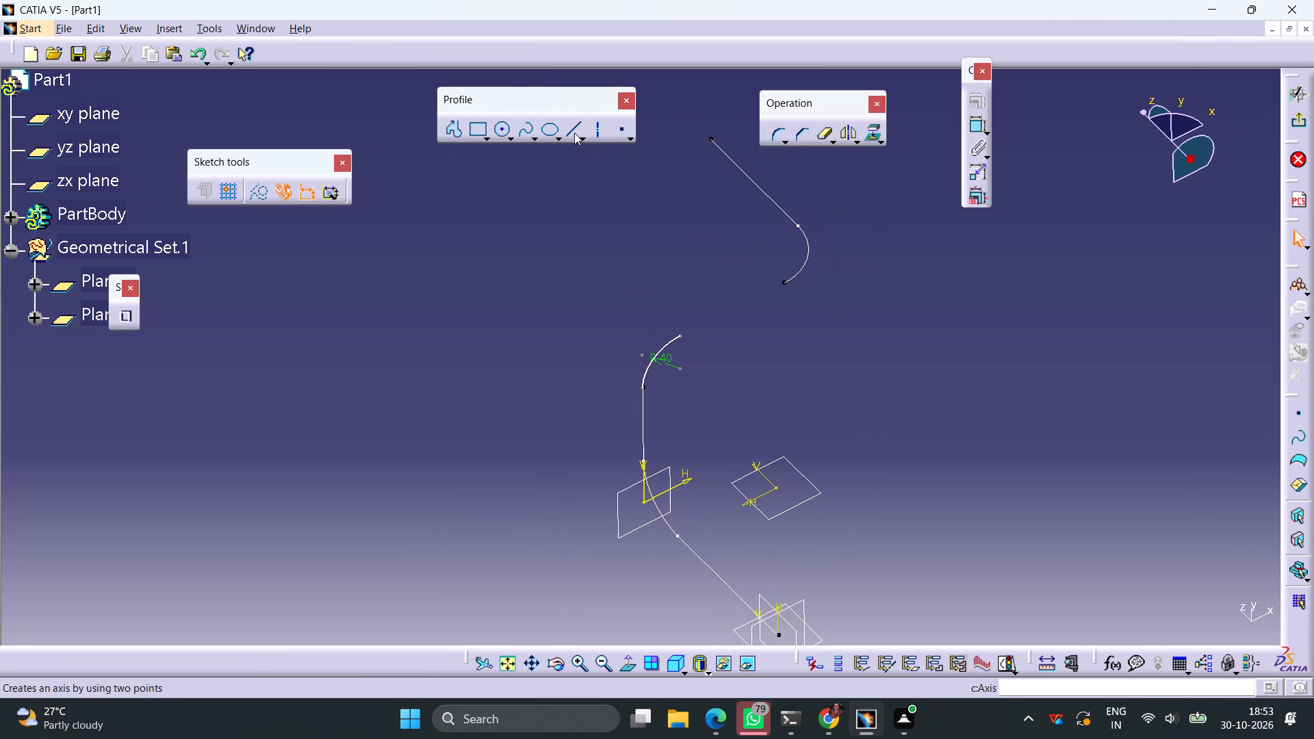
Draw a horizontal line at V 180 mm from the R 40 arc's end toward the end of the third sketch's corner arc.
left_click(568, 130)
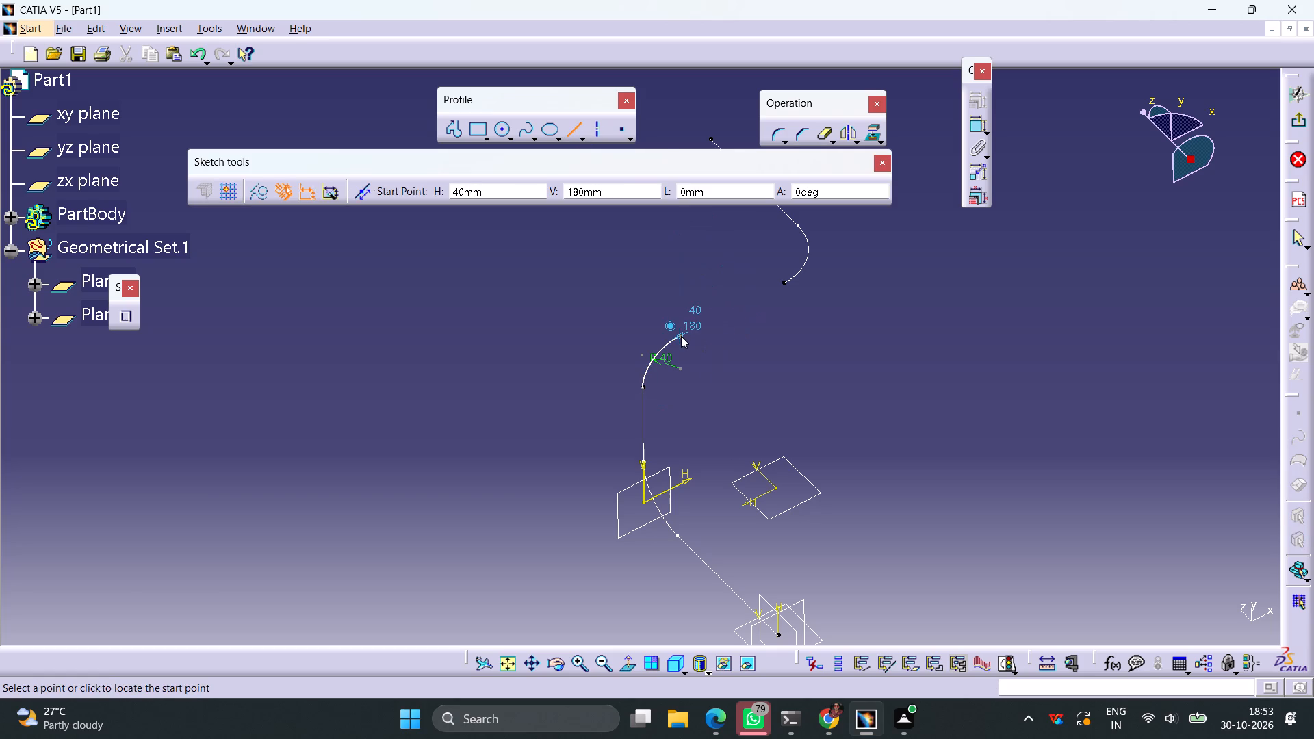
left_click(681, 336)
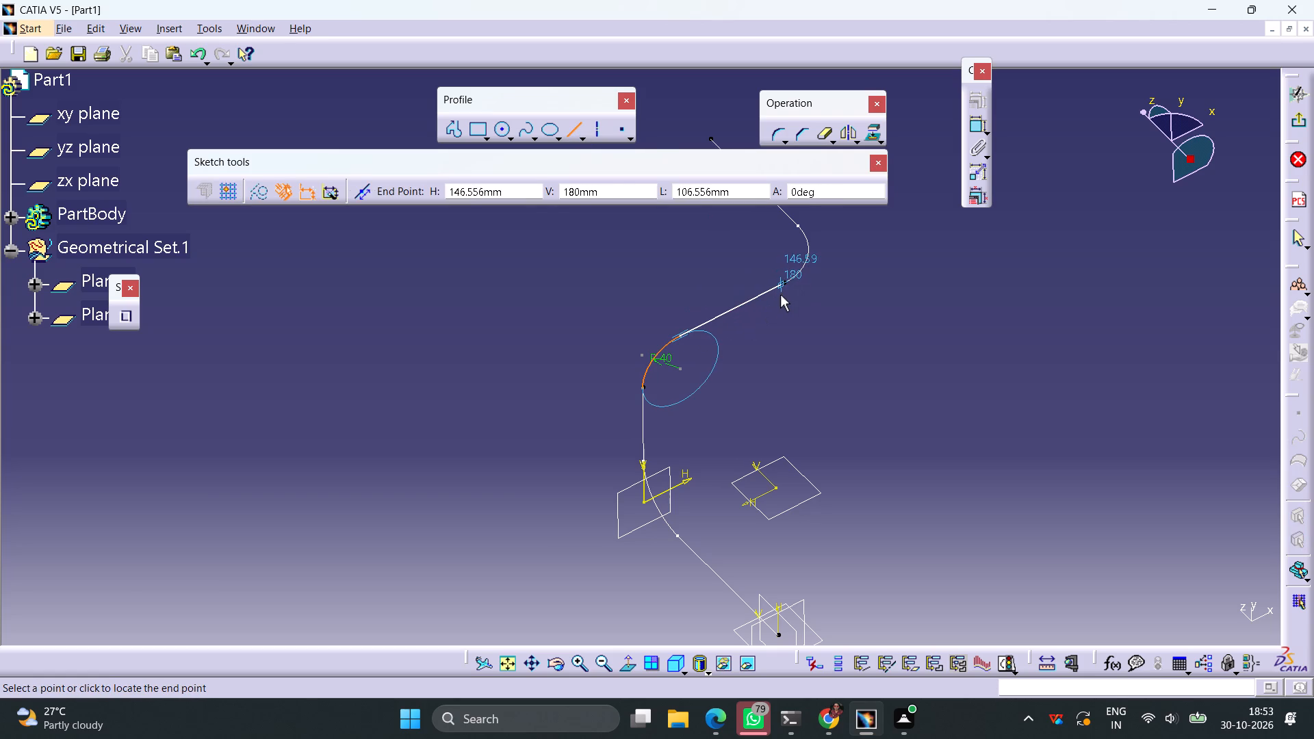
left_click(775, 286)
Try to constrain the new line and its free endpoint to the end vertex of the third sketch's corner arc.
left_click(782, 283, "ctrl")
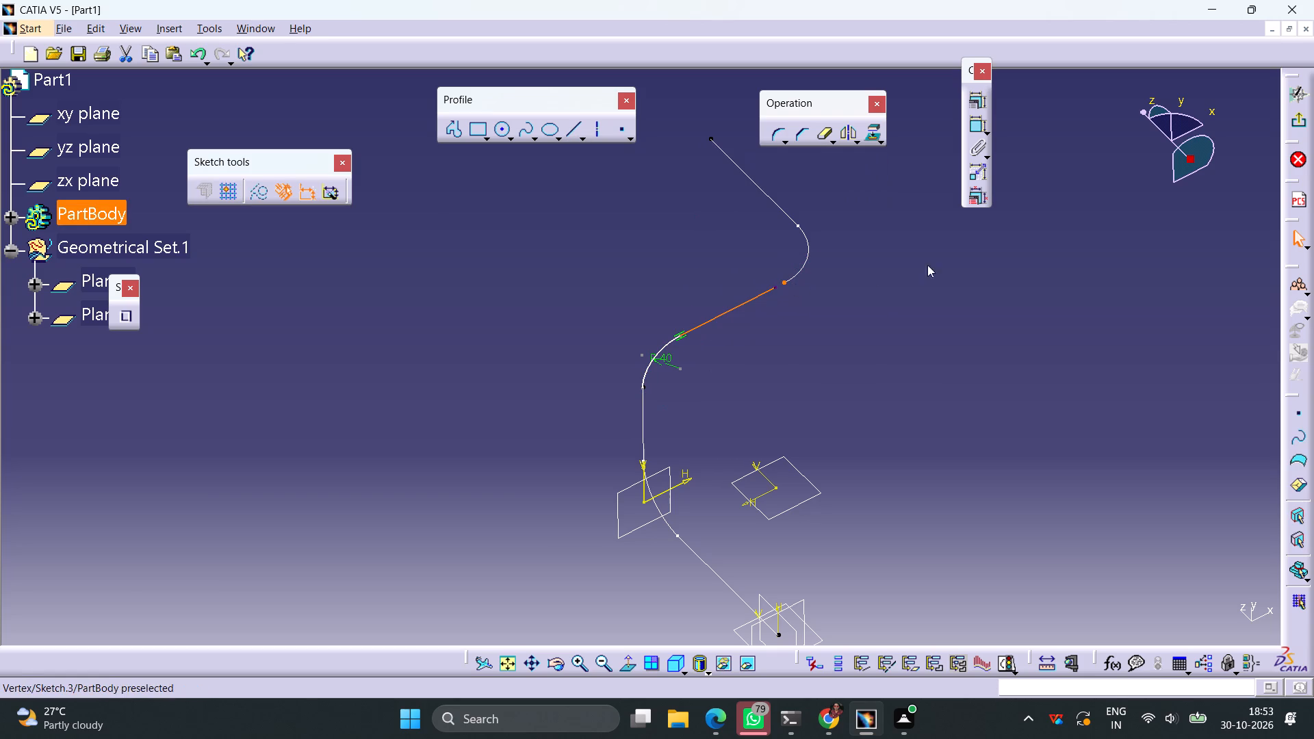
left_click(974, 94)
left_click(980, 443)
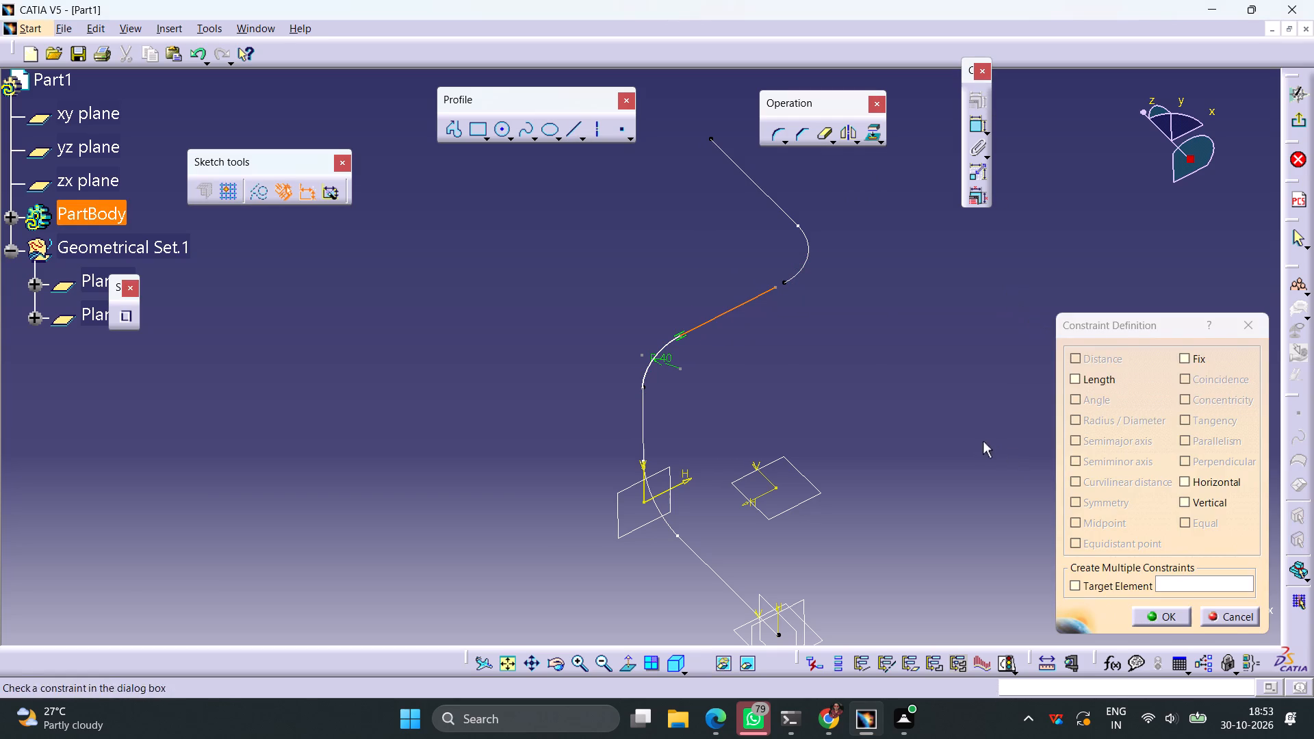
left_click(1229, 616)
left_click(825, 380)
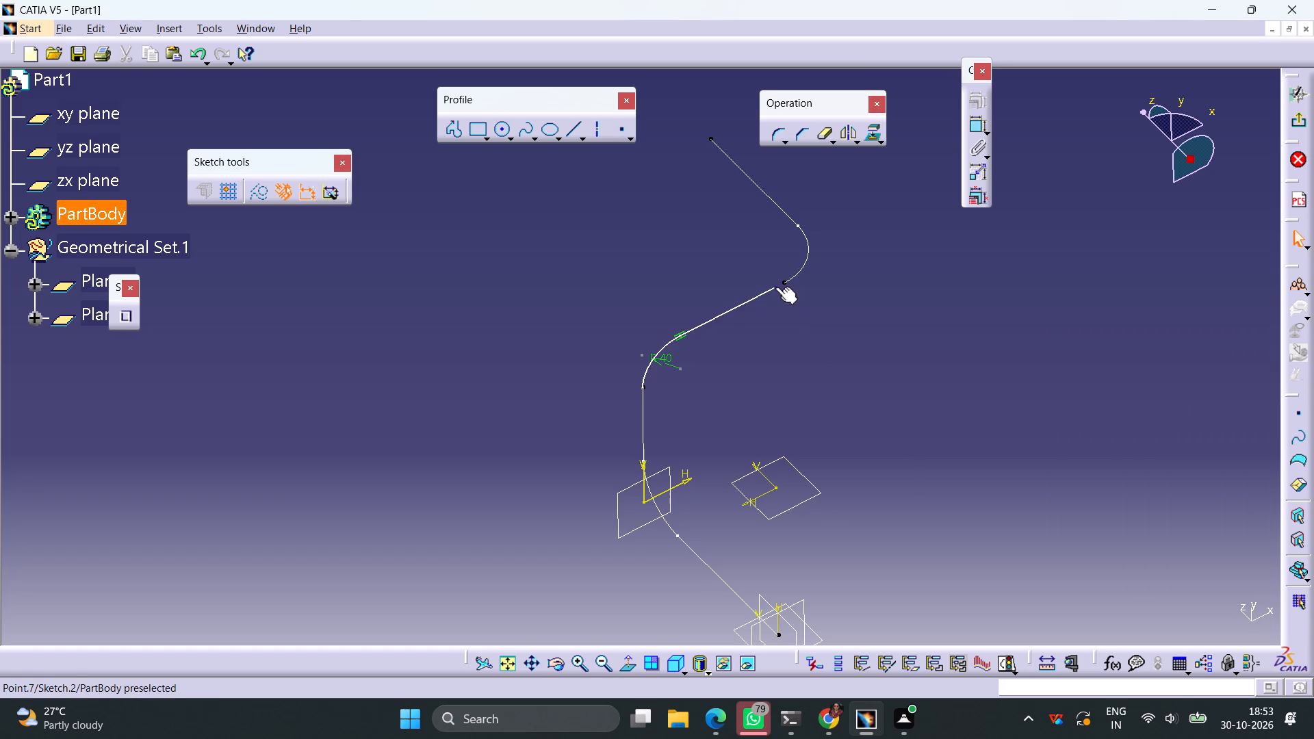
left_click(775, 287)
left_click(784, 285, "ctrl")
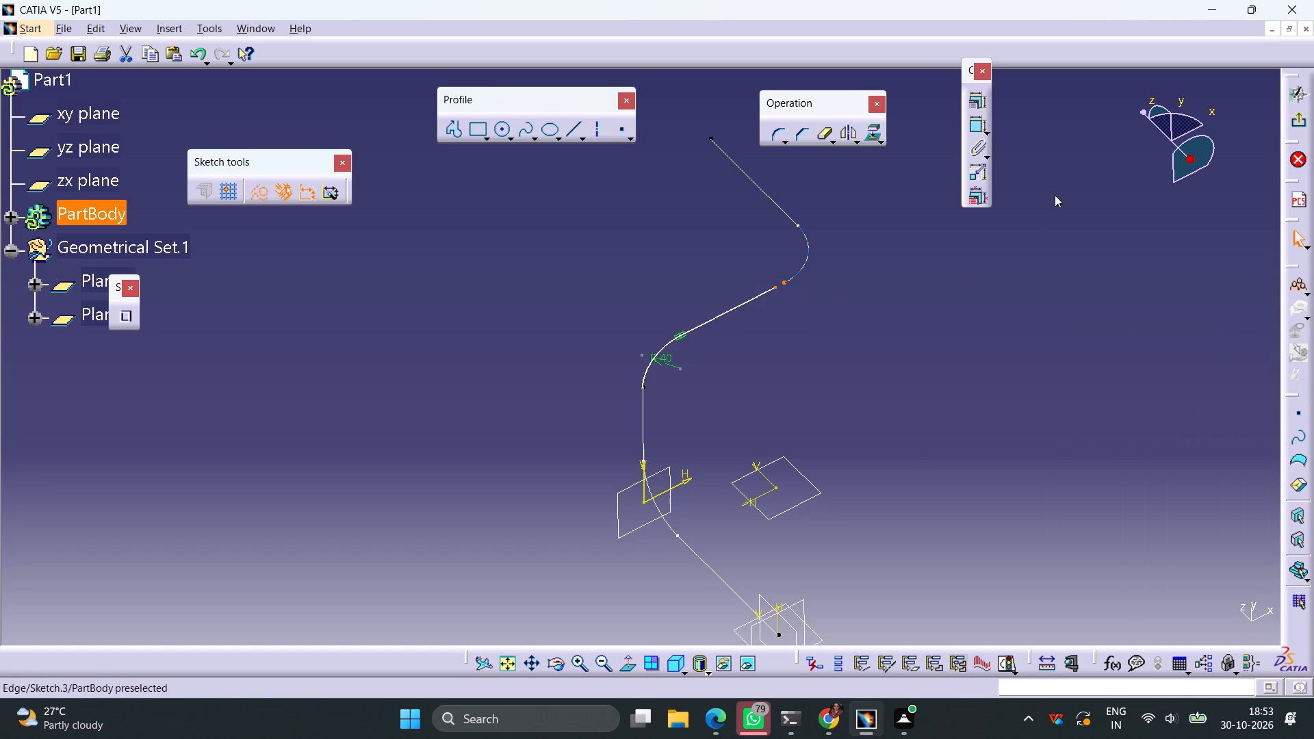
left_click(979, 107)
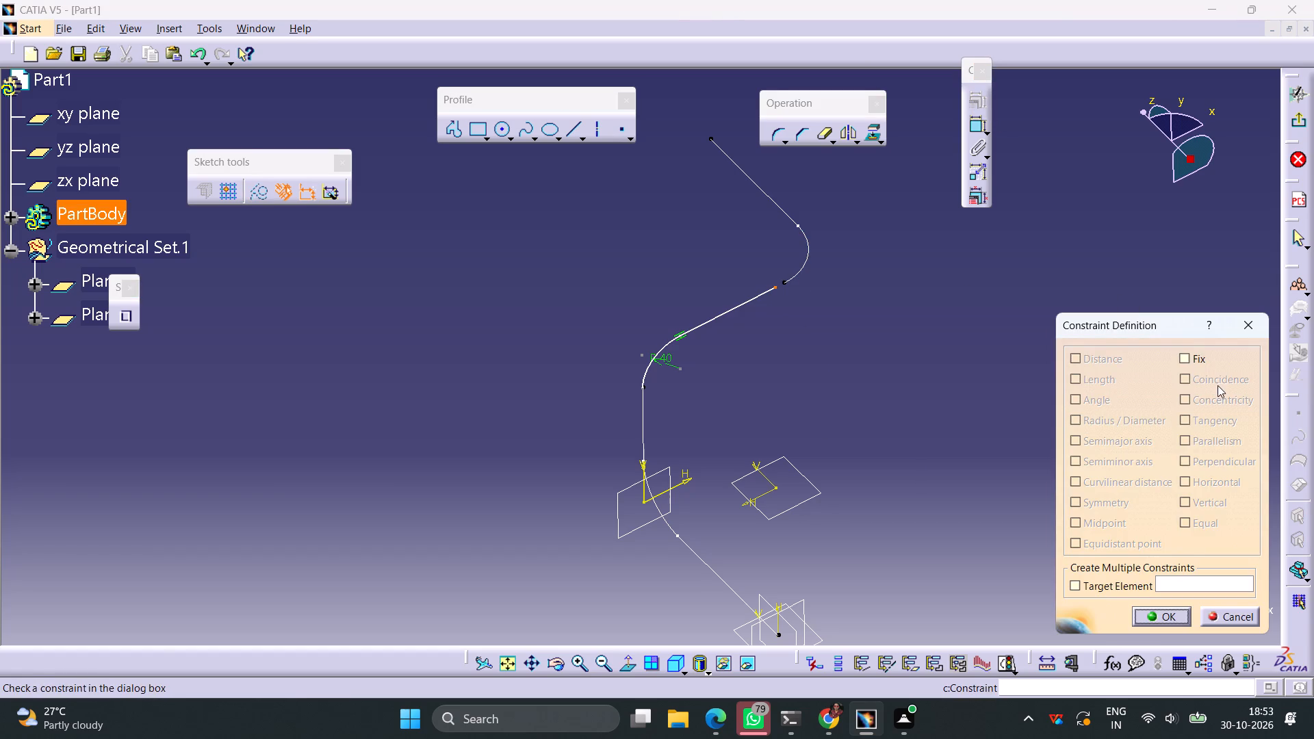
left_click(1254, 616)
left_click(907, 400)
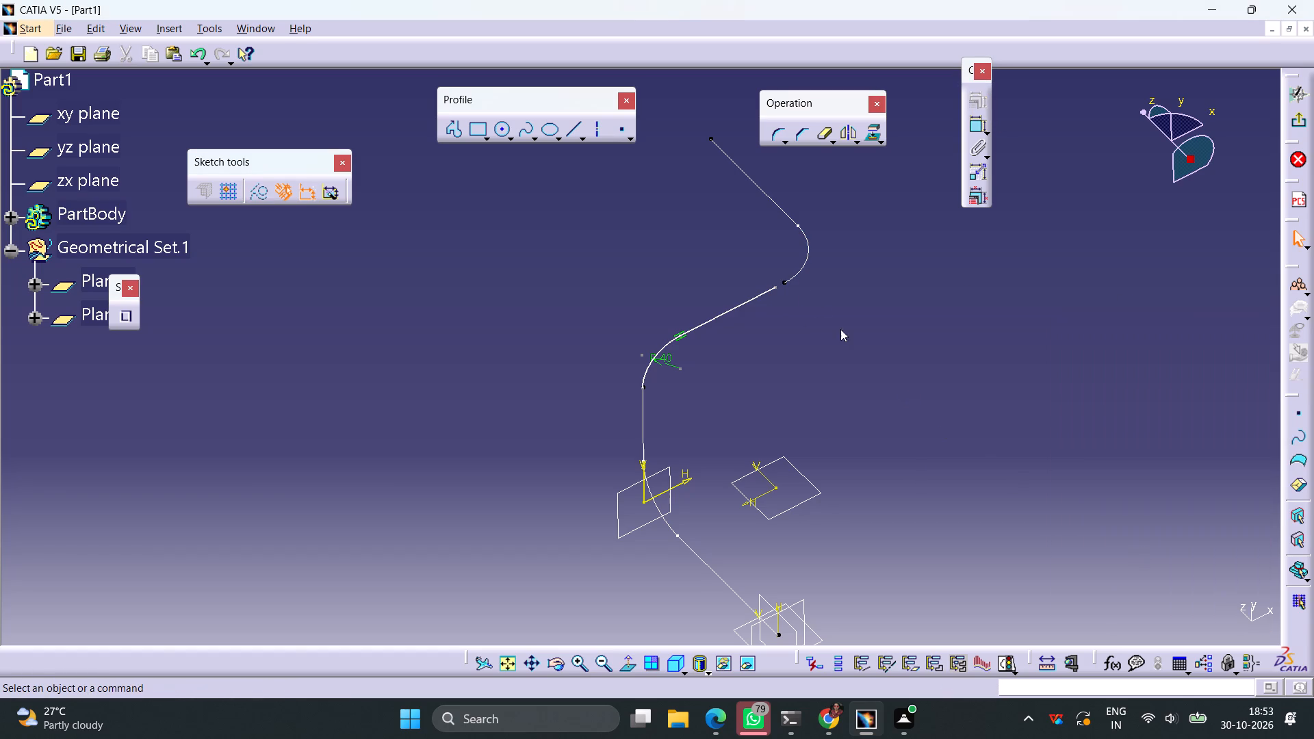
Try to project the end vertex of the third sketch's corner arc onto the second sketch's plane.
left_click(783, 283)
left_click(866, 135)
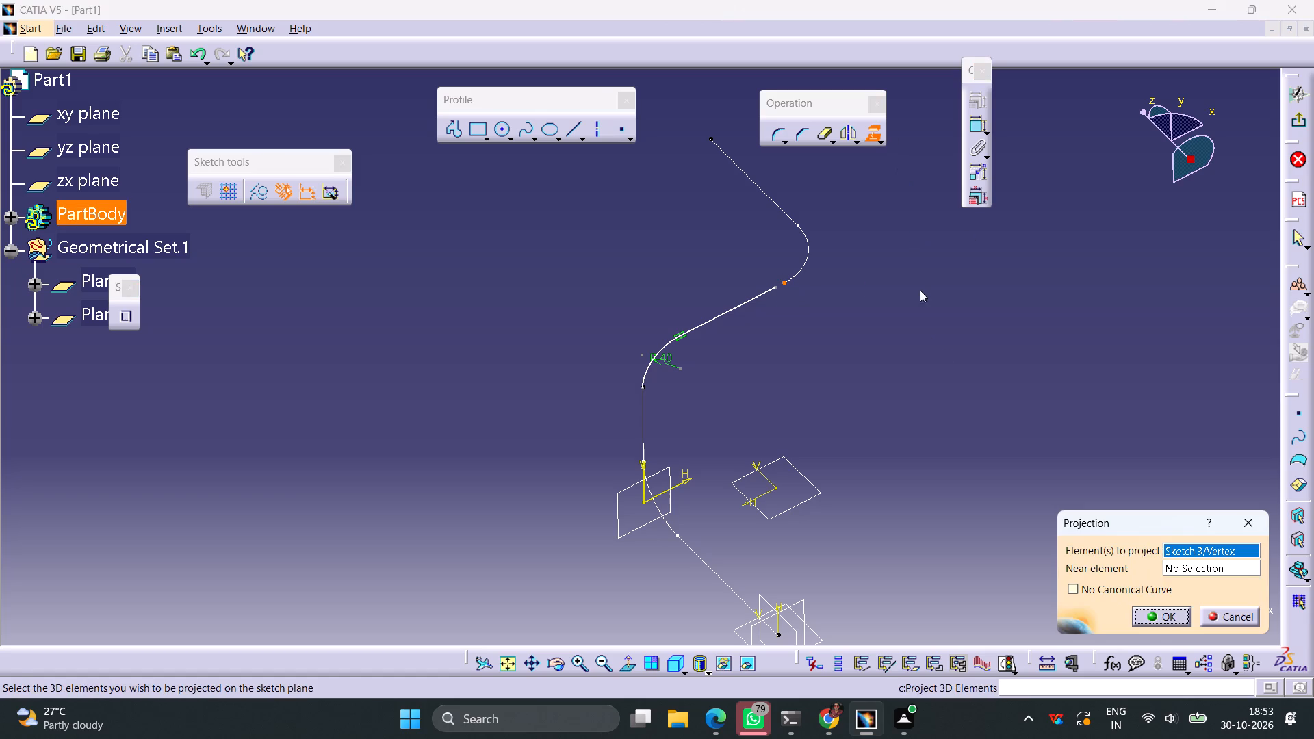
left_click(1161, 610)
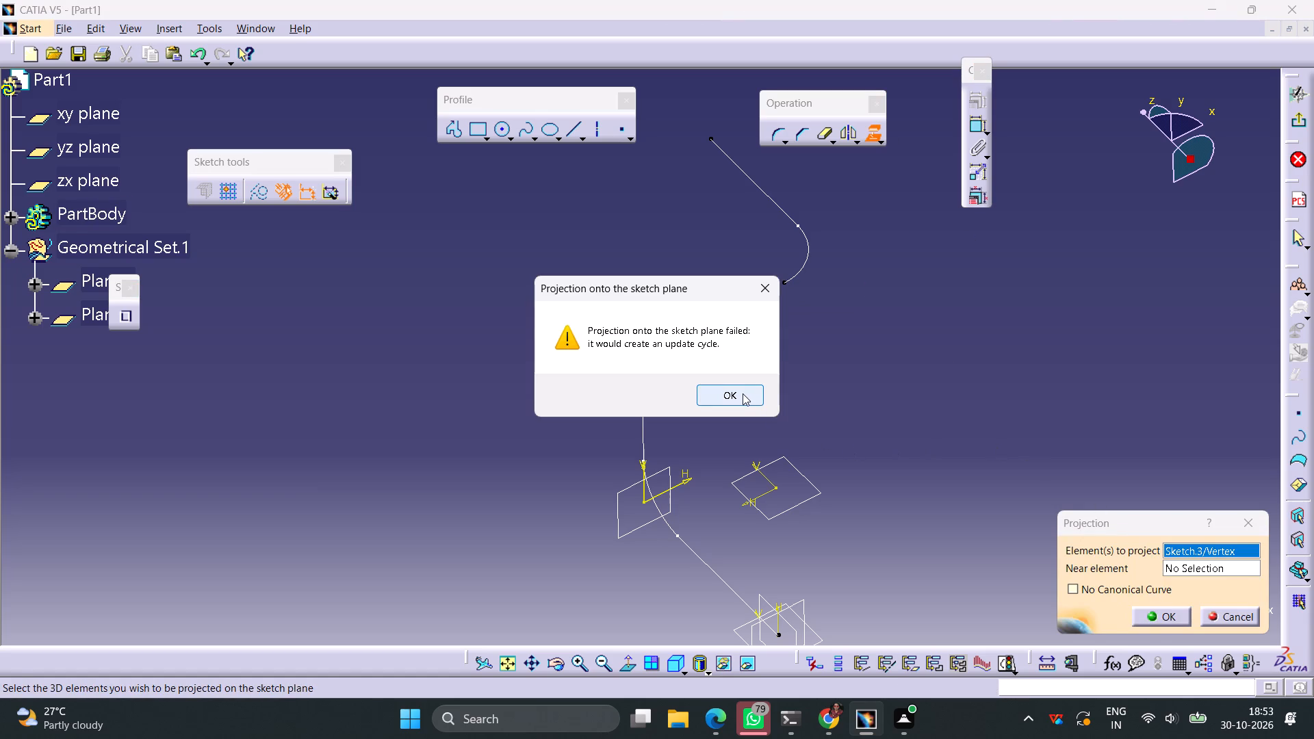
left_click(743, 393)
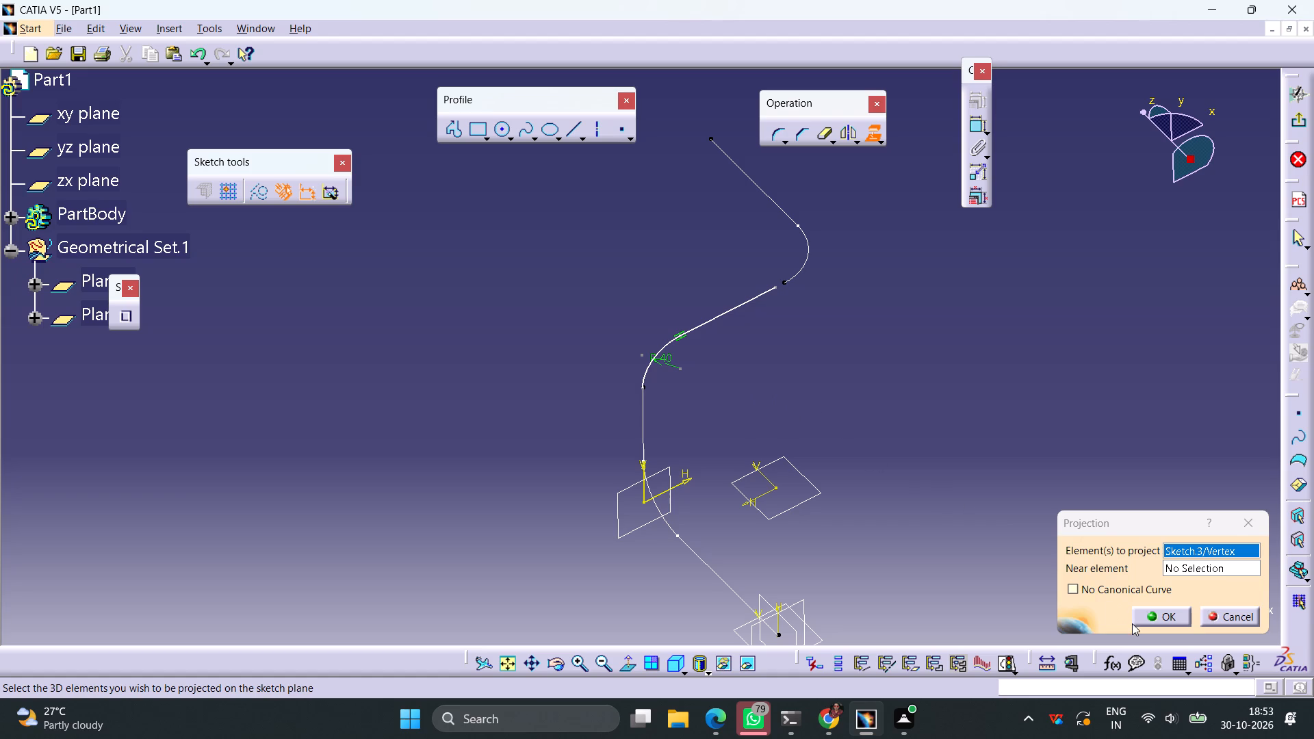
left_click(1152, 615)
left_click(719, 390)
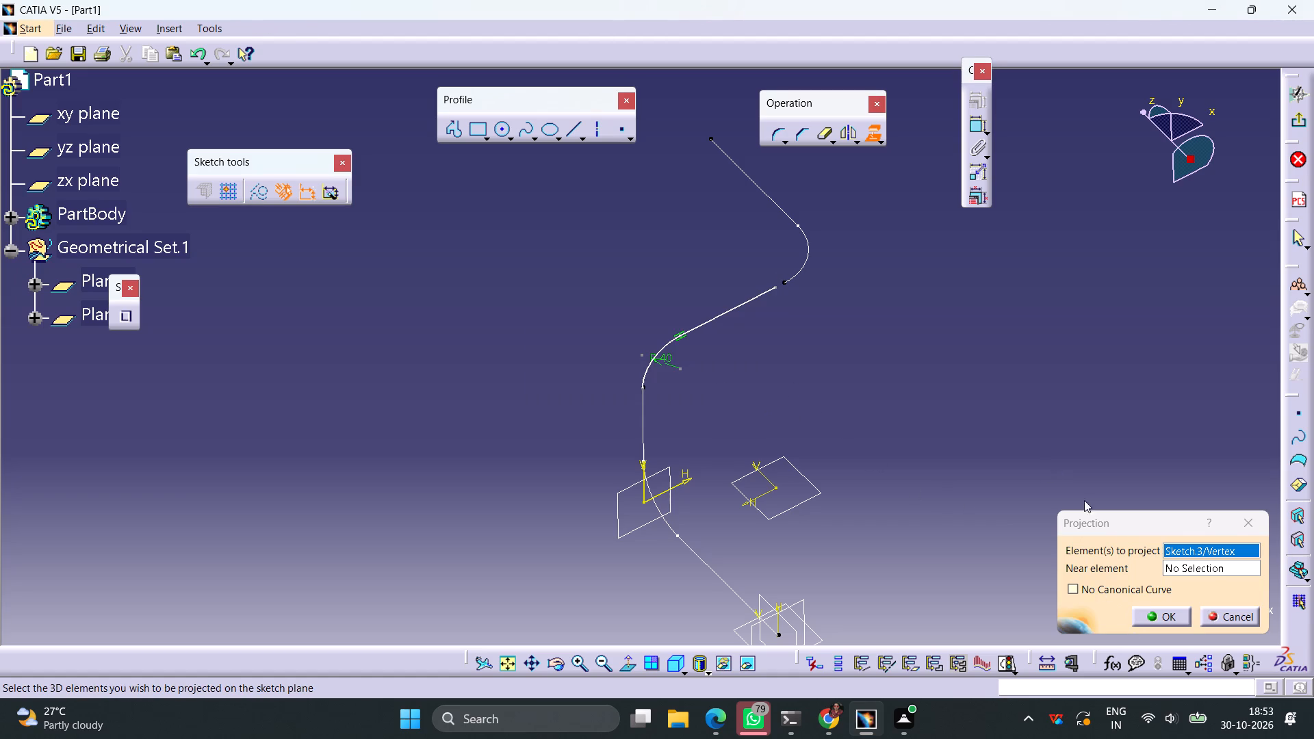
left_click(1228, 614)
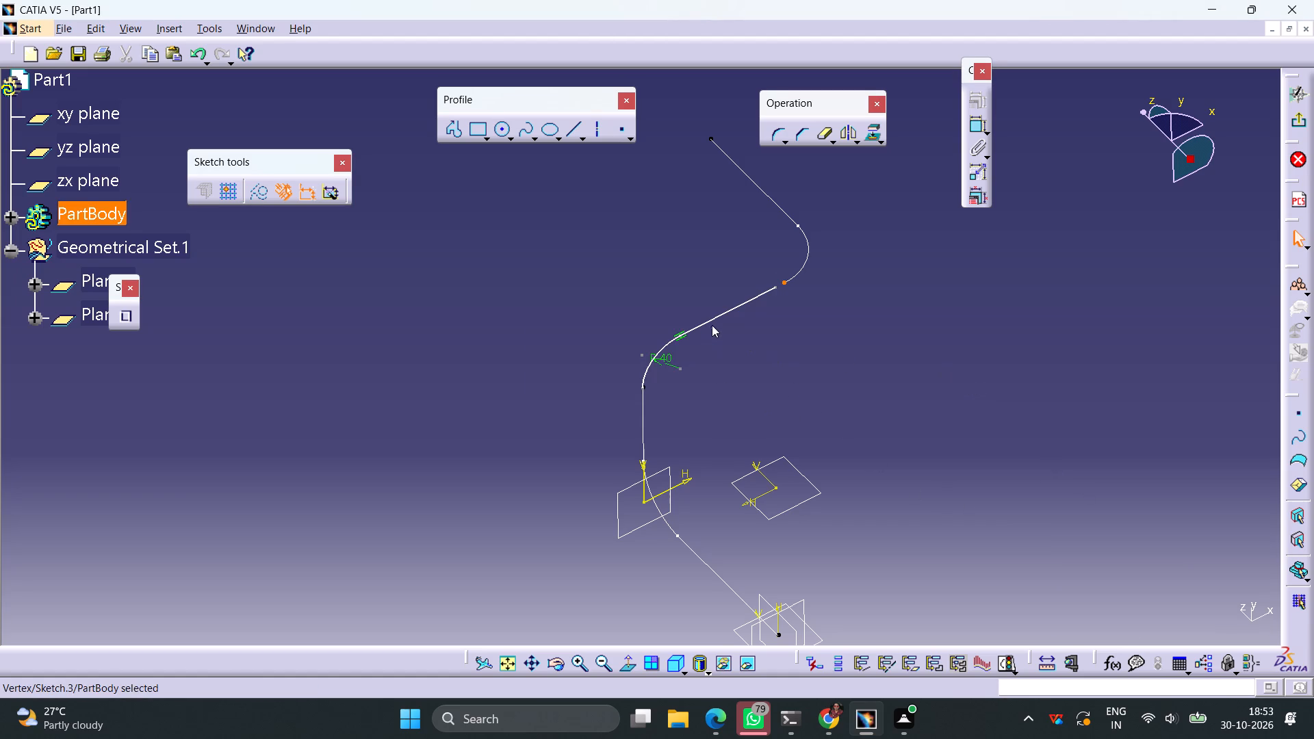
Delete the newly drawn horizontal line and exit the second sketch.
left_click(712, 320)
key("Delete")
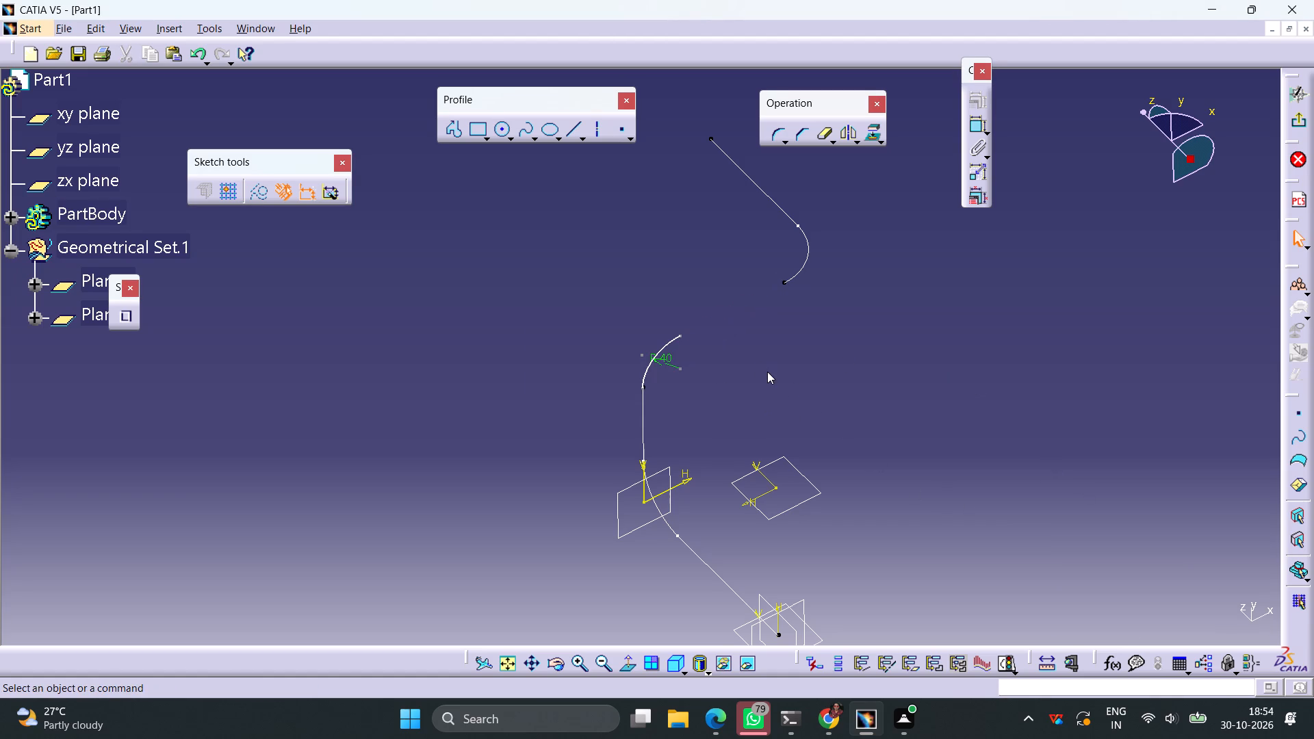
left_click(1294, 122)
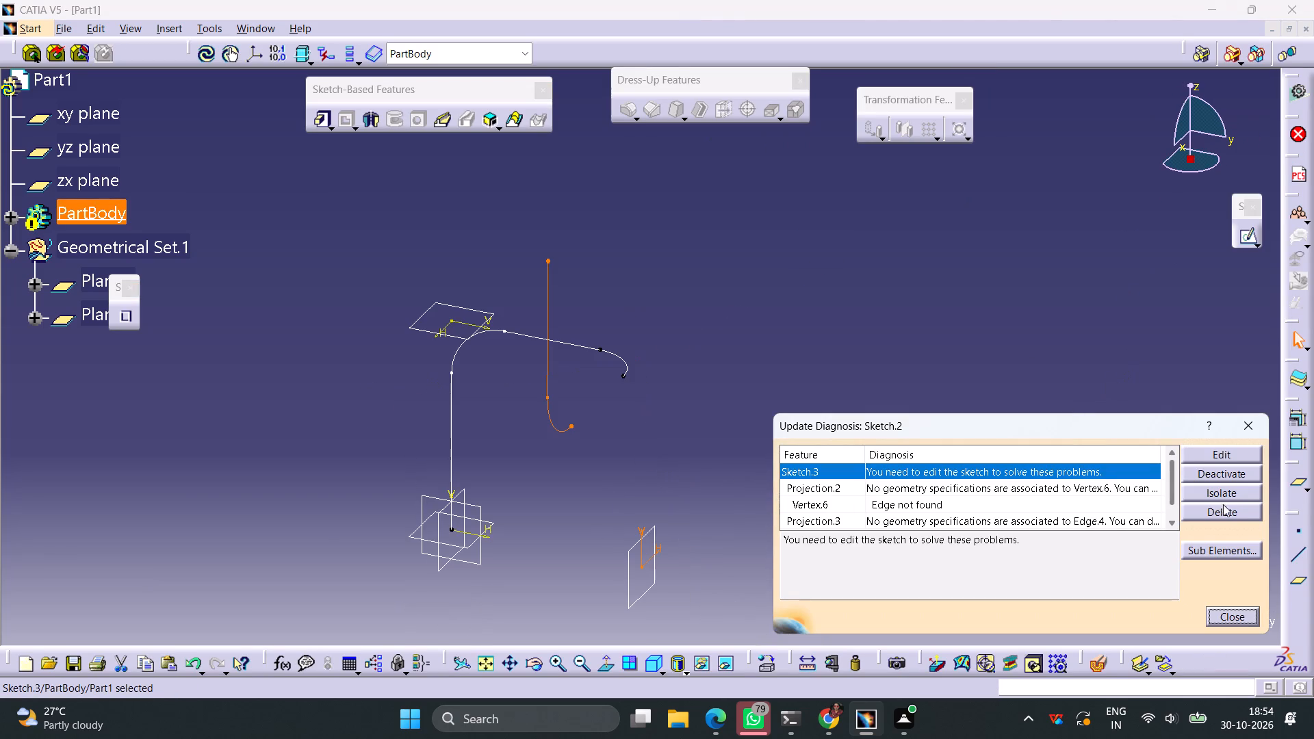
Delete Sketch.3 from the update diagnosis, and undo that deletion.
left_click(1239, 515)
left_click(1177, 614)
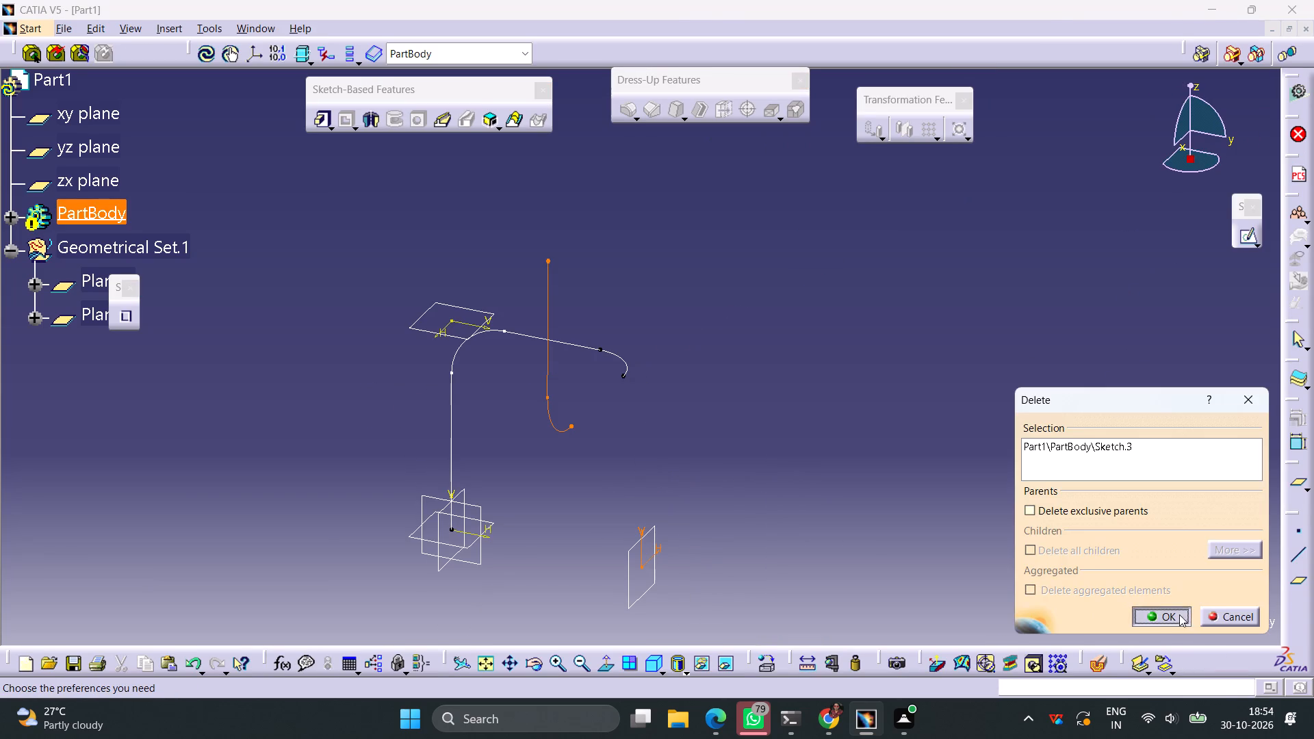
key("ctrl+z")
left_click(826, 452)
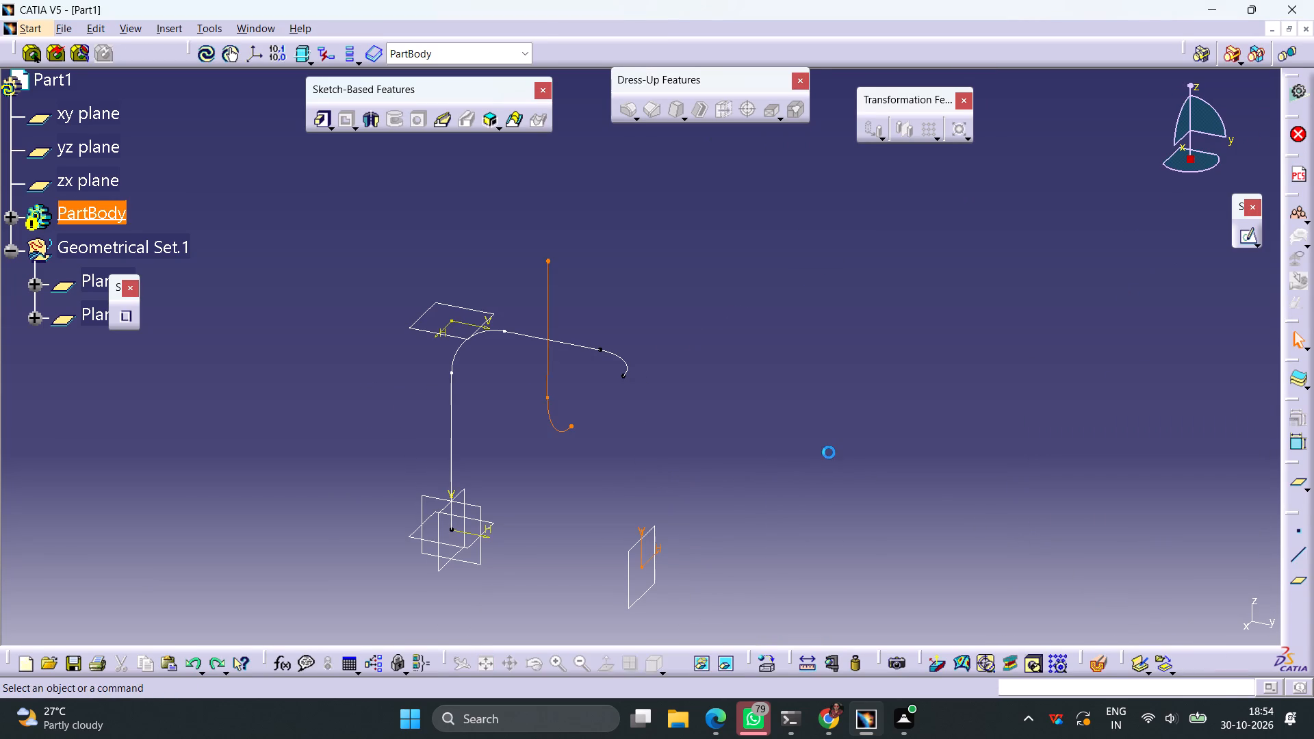
Reopen the second sketch and draw a horizontal line about 105 mm long from the R 40 arc's end.
double_click(621, 362)
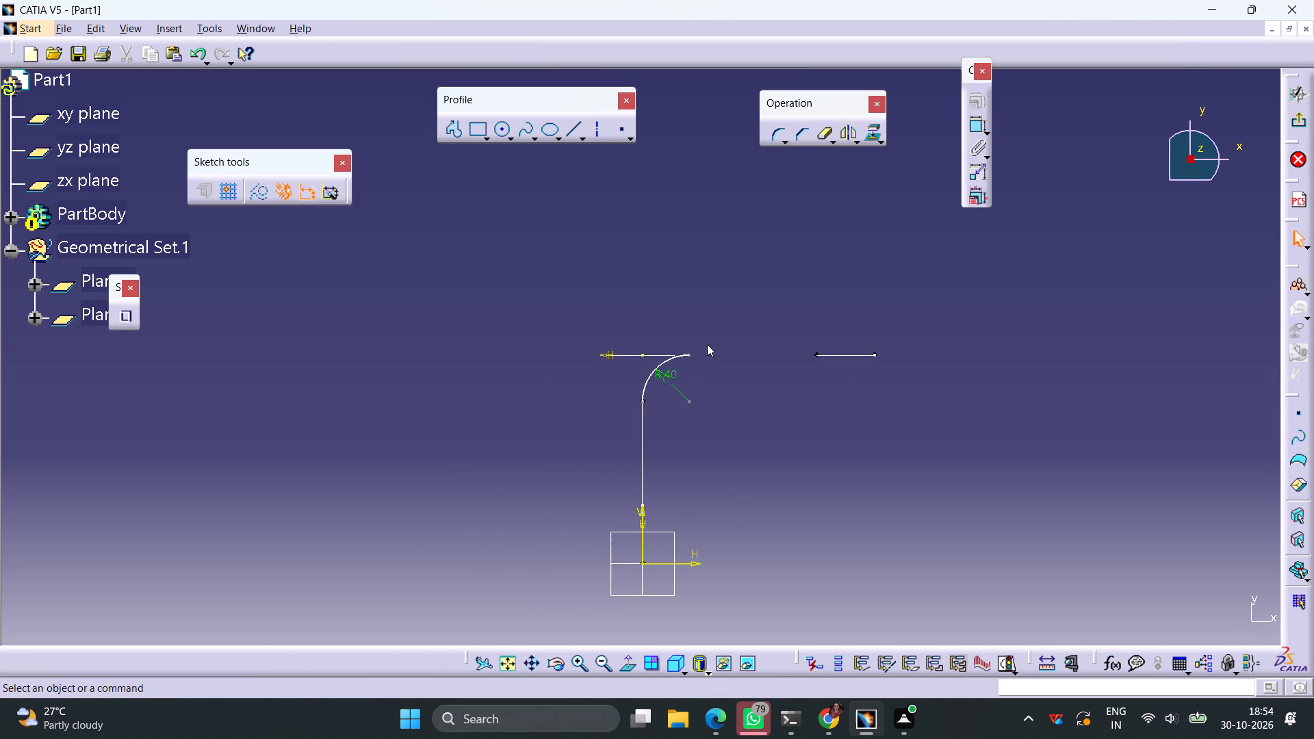
left_click(572, 137)
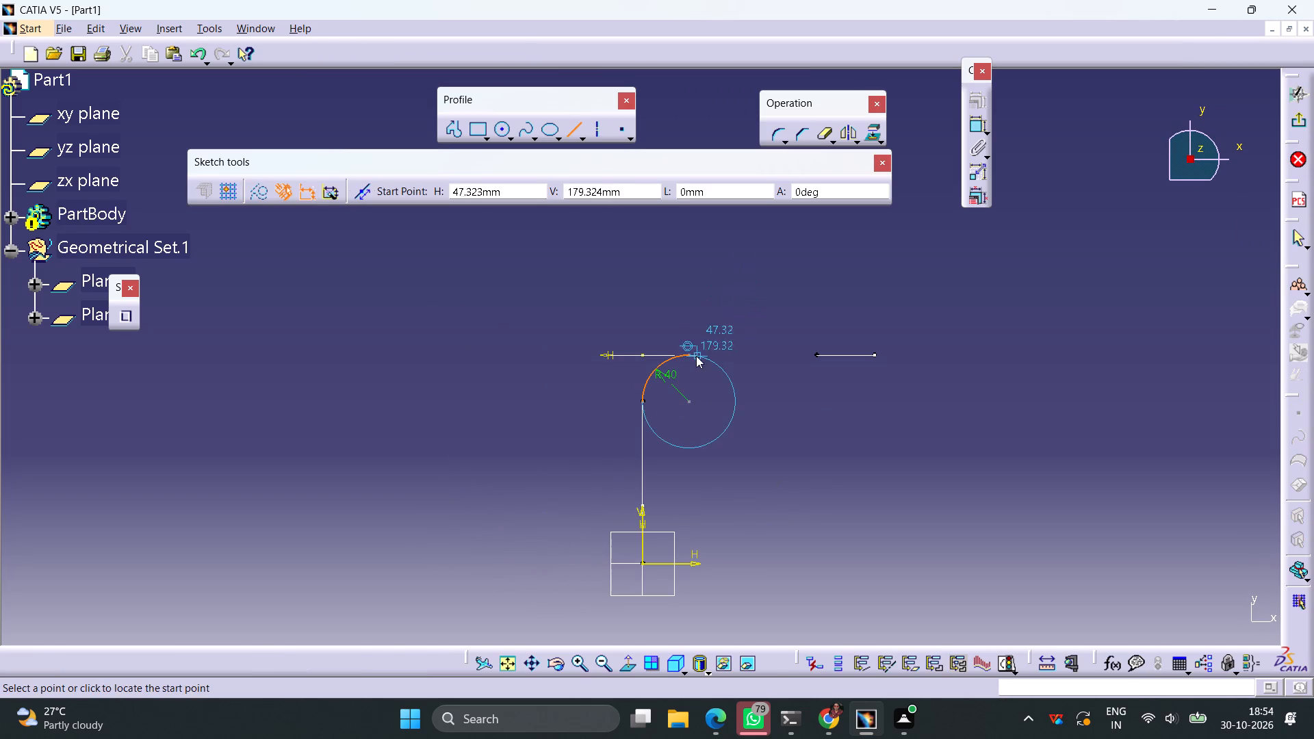
left_click(691, 356)
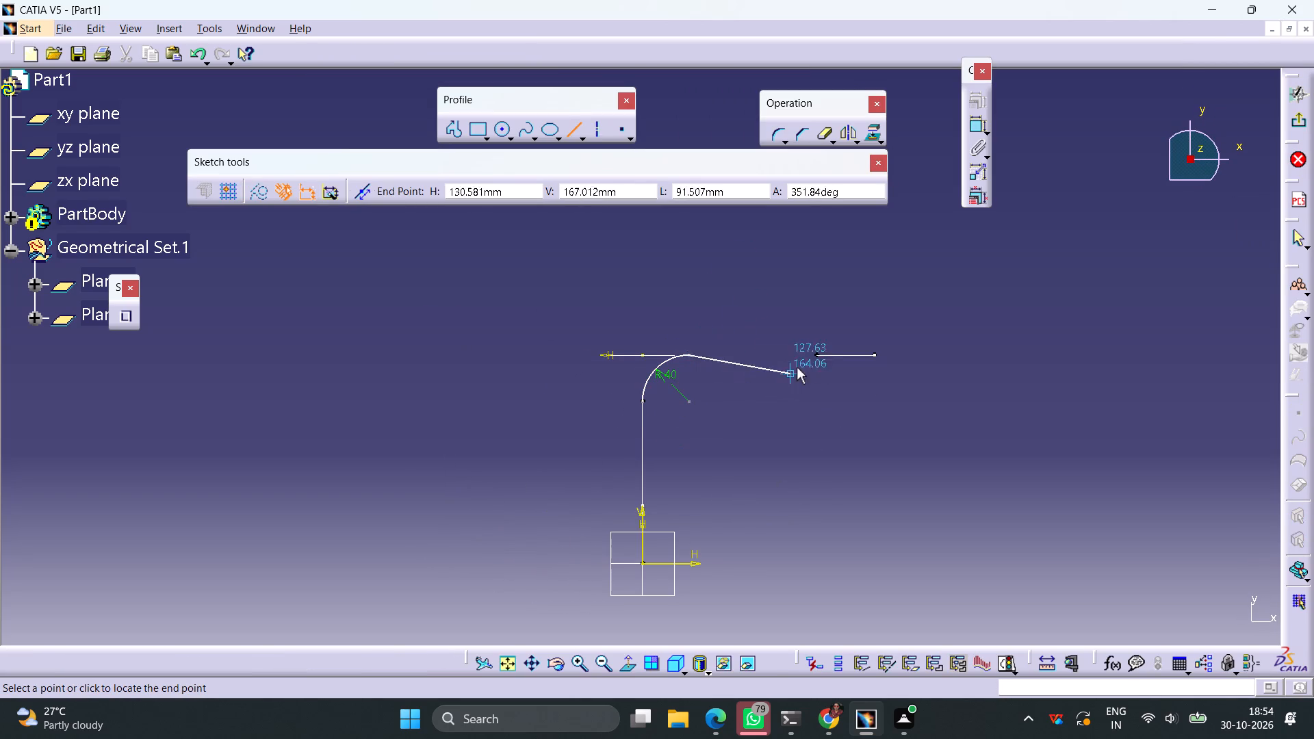
left_click(810, 357)
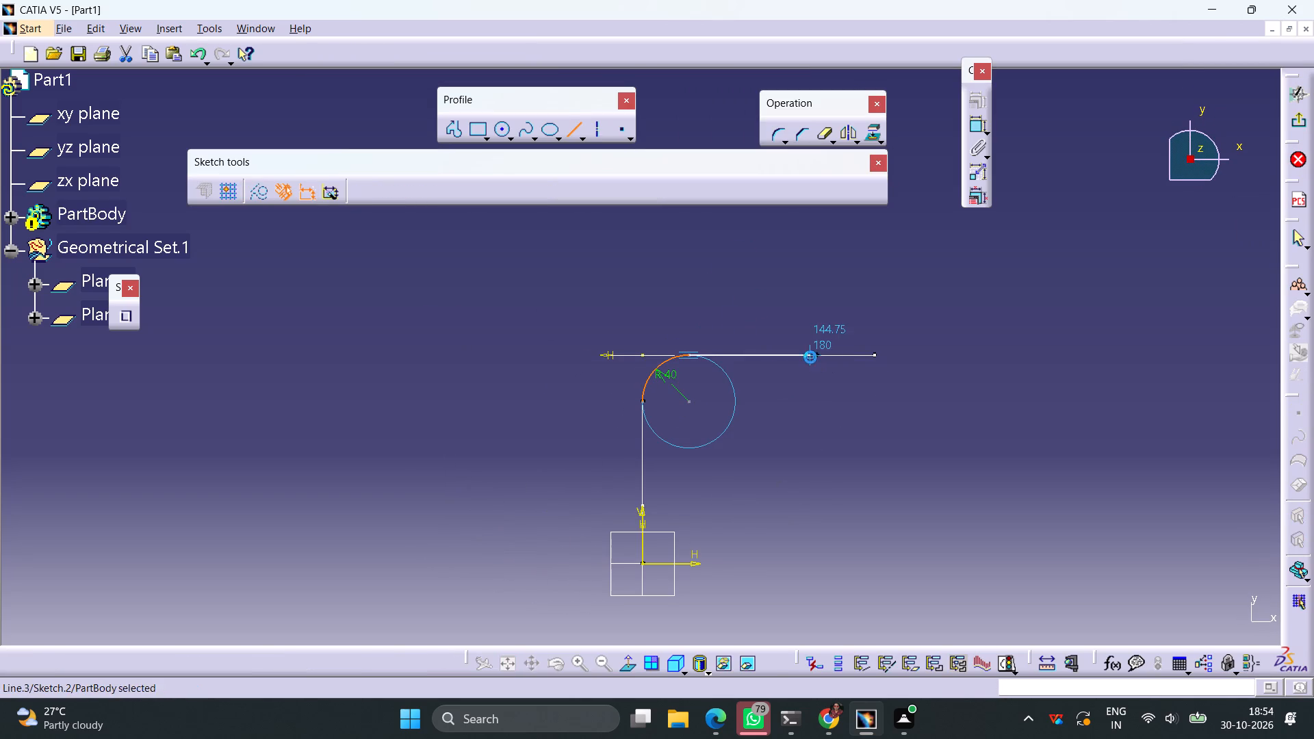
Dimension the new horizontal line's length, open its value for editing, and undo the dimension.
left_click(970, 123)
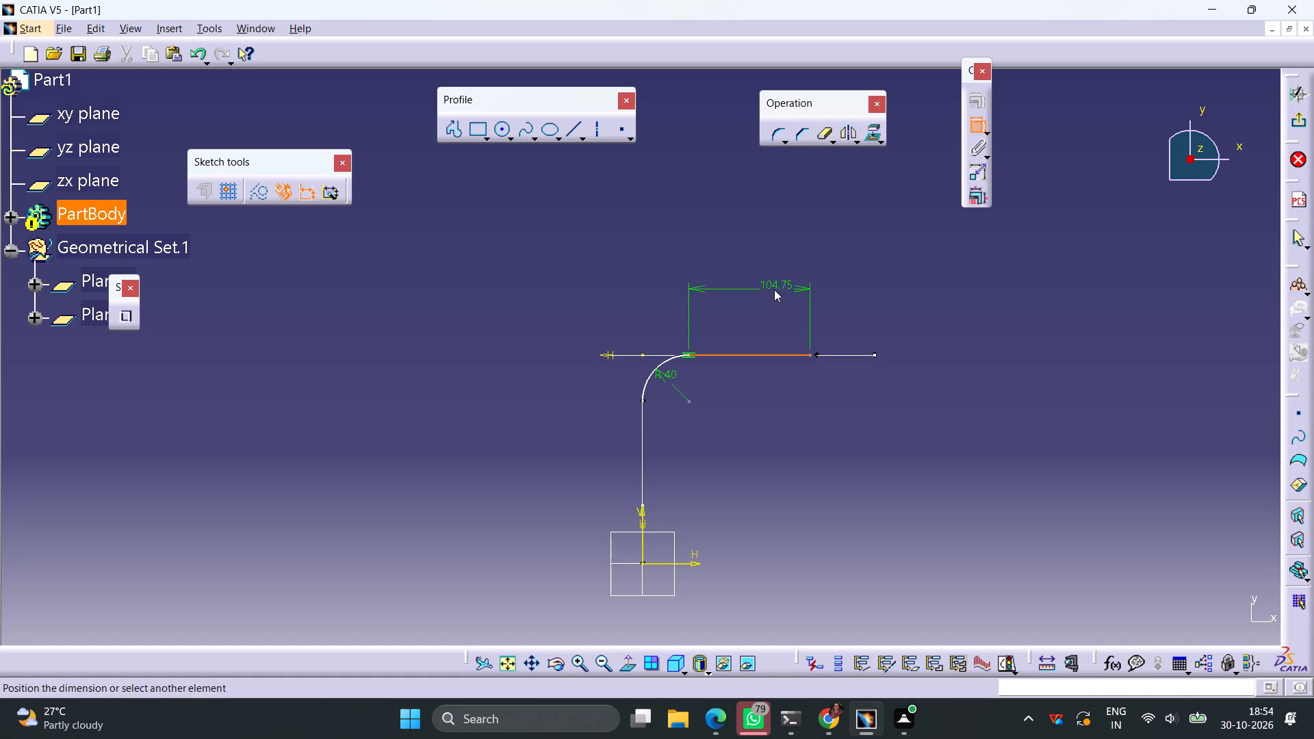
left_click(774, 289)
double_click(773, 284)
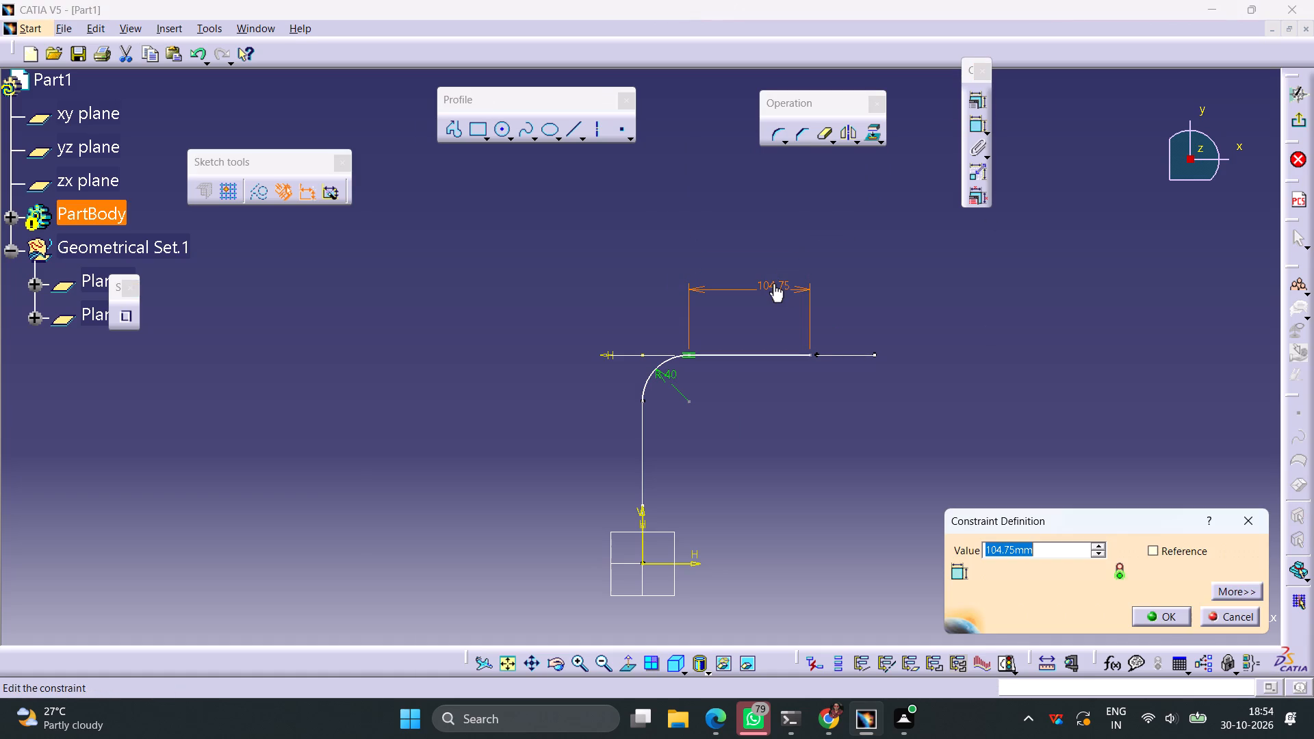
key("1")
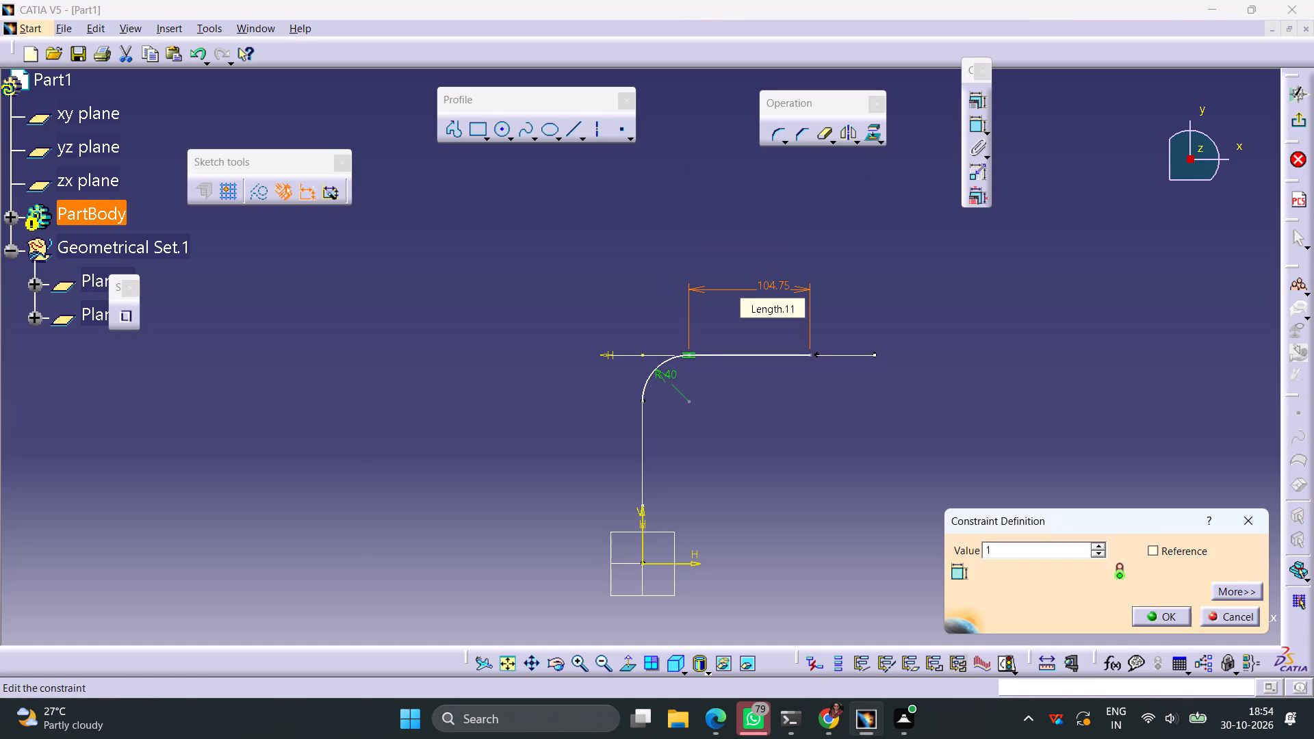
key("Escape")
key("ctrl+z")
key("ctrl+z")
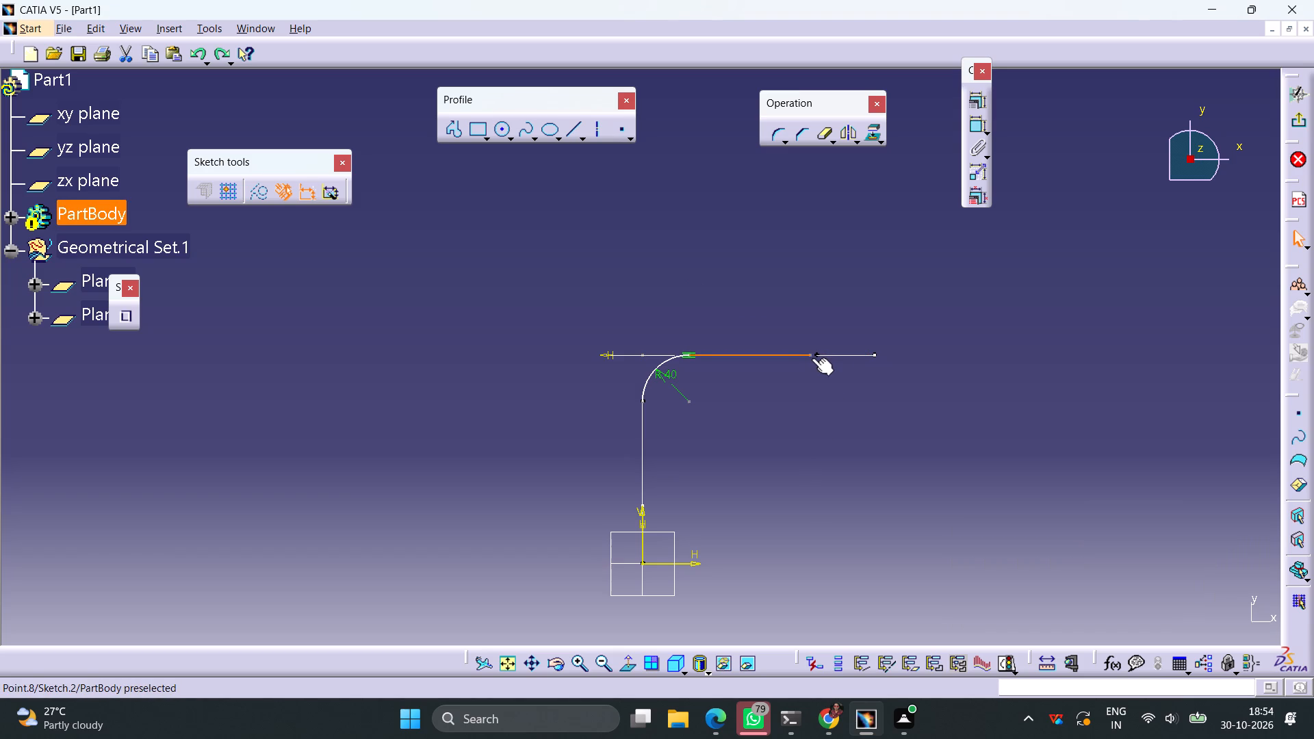
Adjust the length of the second sketch's horizontal line by moving its free end near the third sketch's arc end.
left_click(805, 398)
left_click_drag(811, 355, 823, 358)
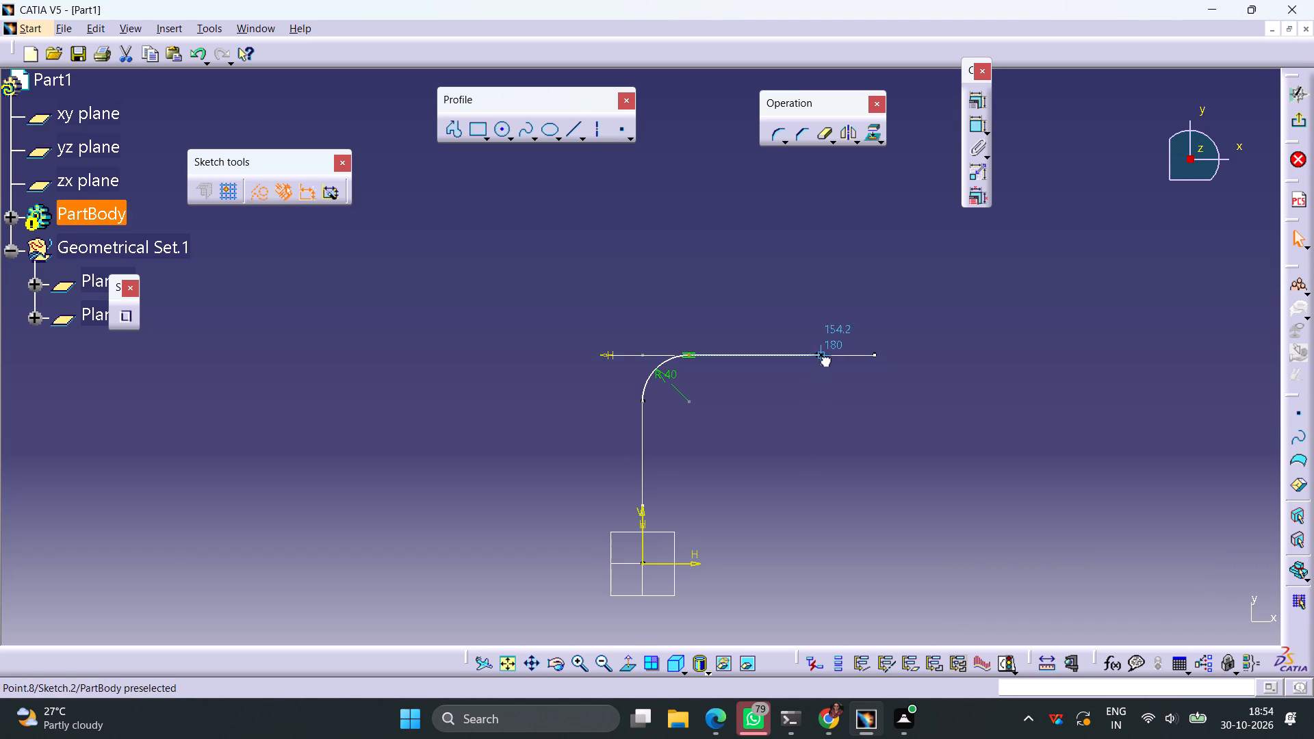
left_click_drag(823, 358, 828, 358)
middle_click_drag(816, 425, 732, 191)
right_click_drag(816, 426, 732, 191)
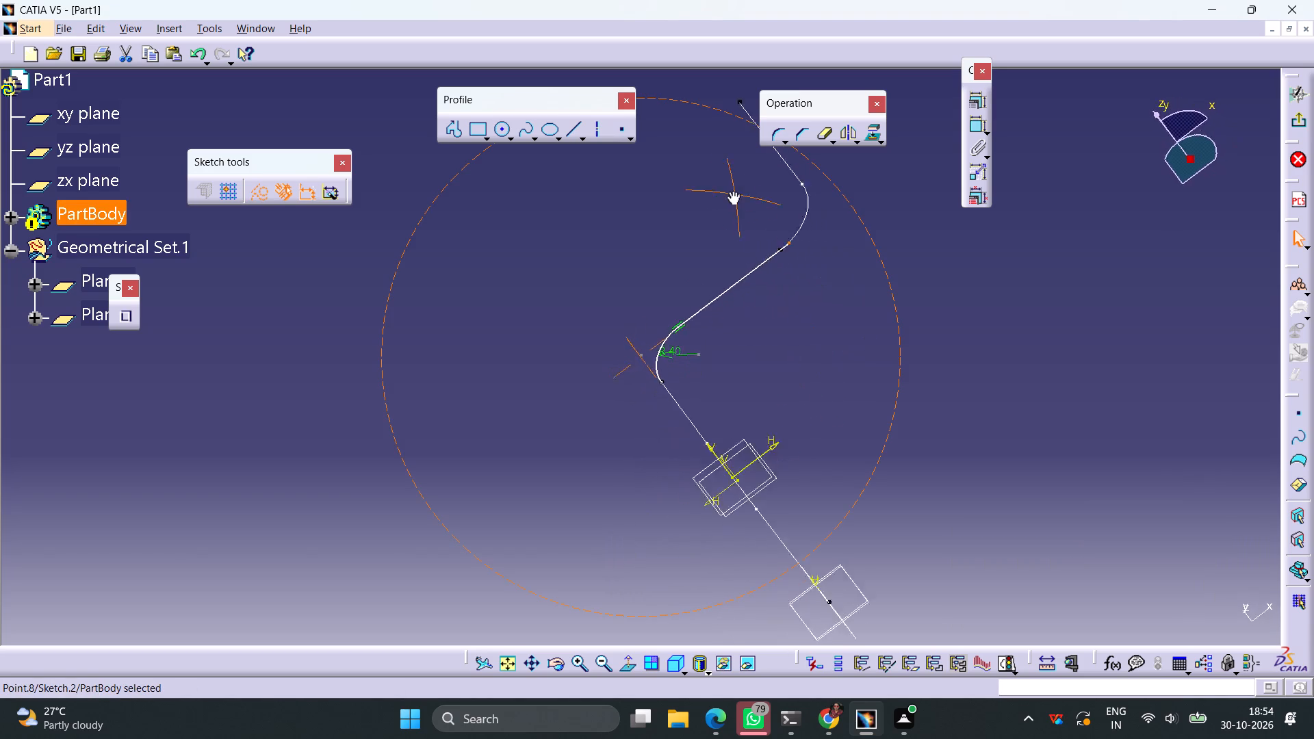
right_click_drag(732, 191, 493, 243)
middle_click_drag(732, 191, 493, 243)
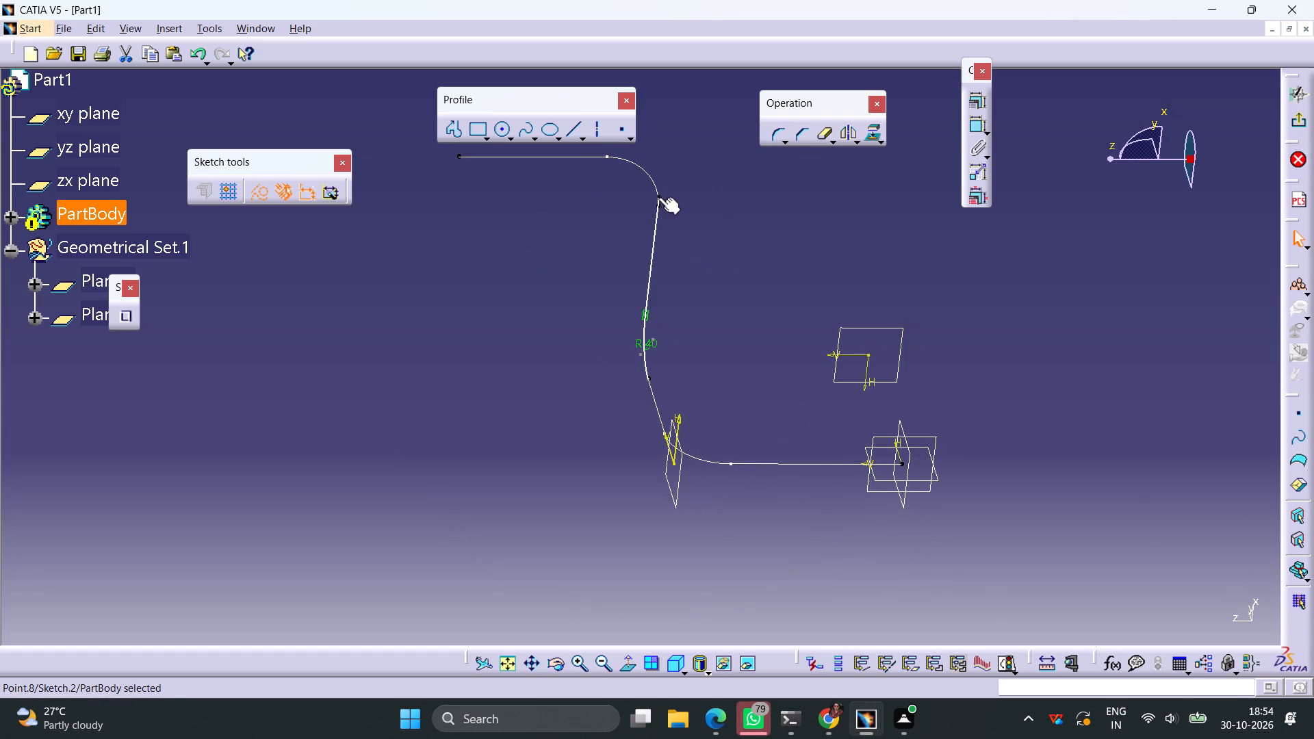
left_click_drag(658, 197, 656, 224)
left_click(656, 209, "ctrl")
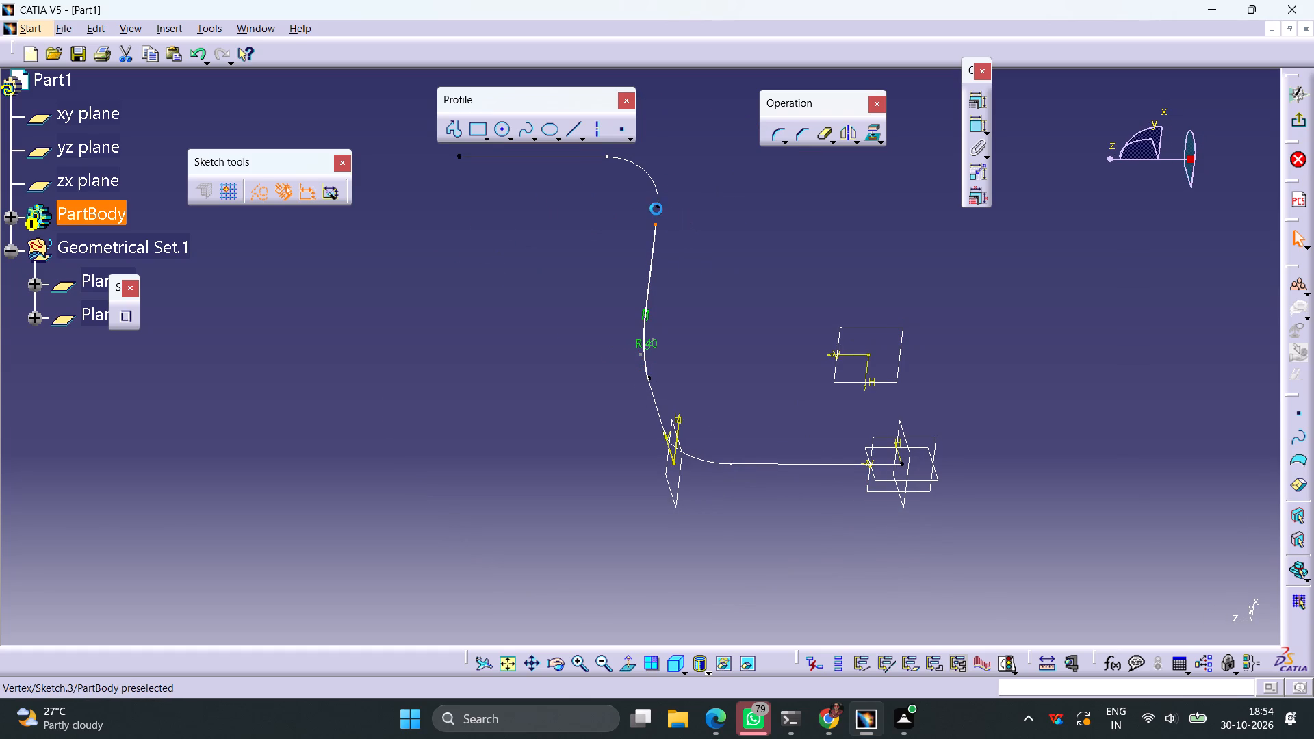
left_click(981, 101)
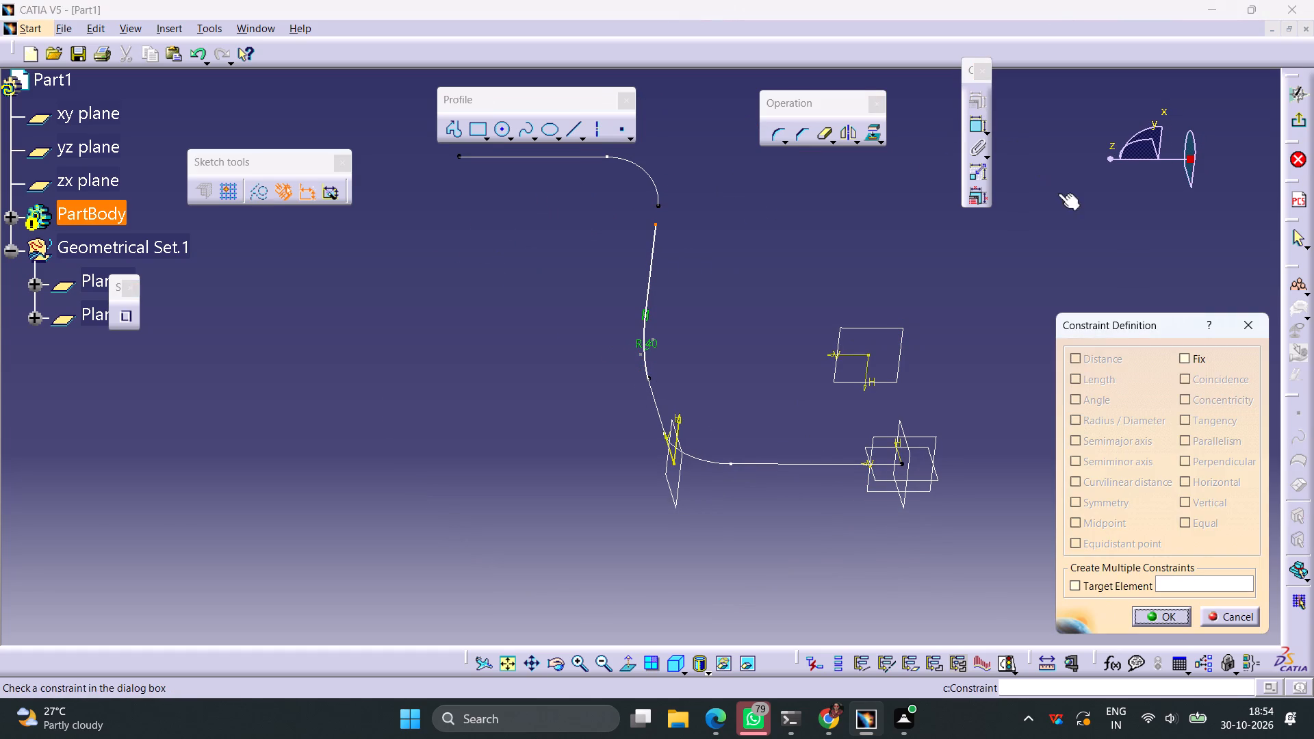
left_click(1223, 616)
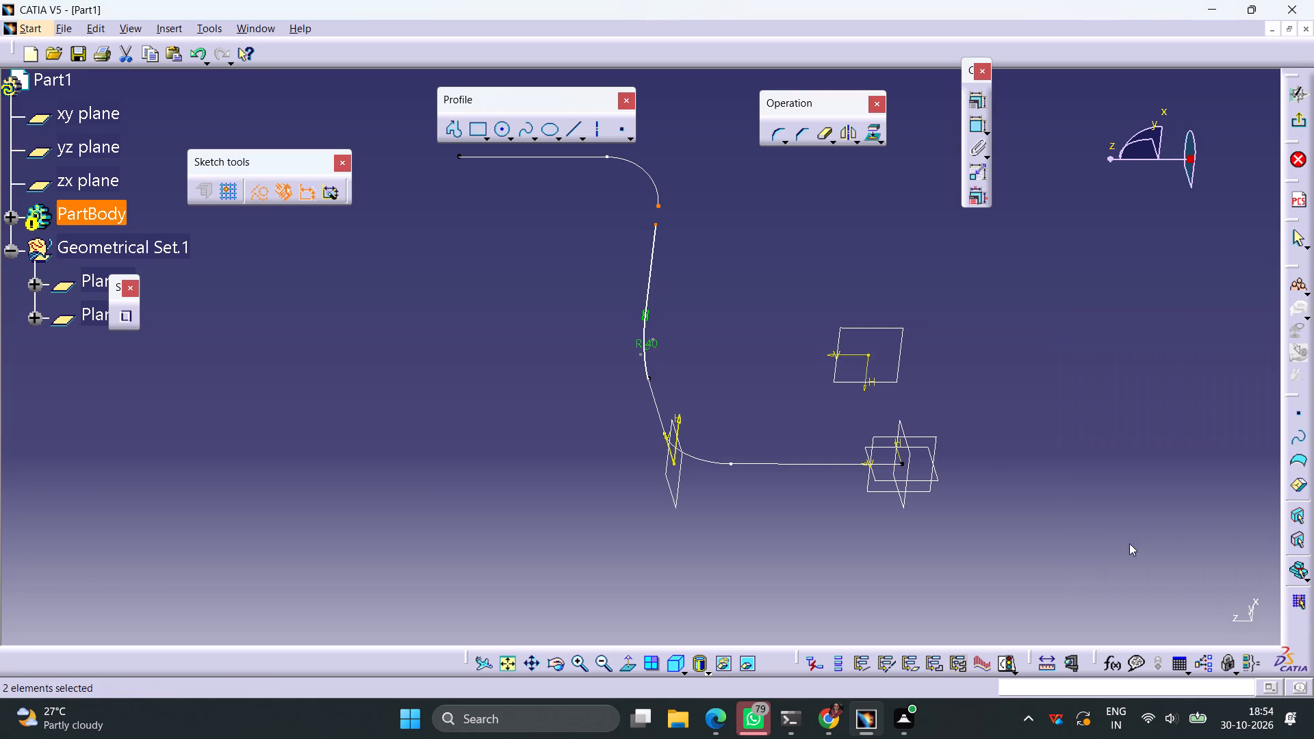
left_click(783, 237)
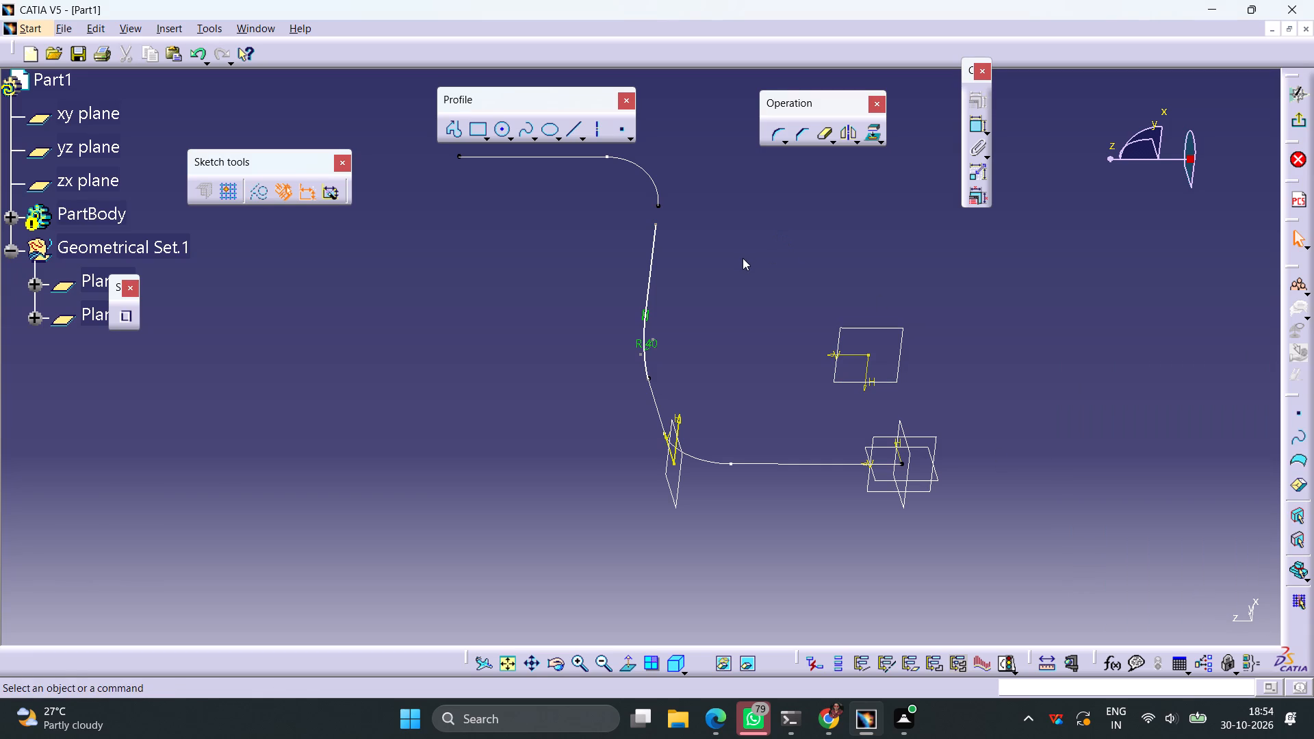
Examine from several angles how the second sketch's line end lies relative to the third sketch's arc end.
middle_click_drag(748, 260, 872, 270)
right_click_drag(748, 260, 872, 270)
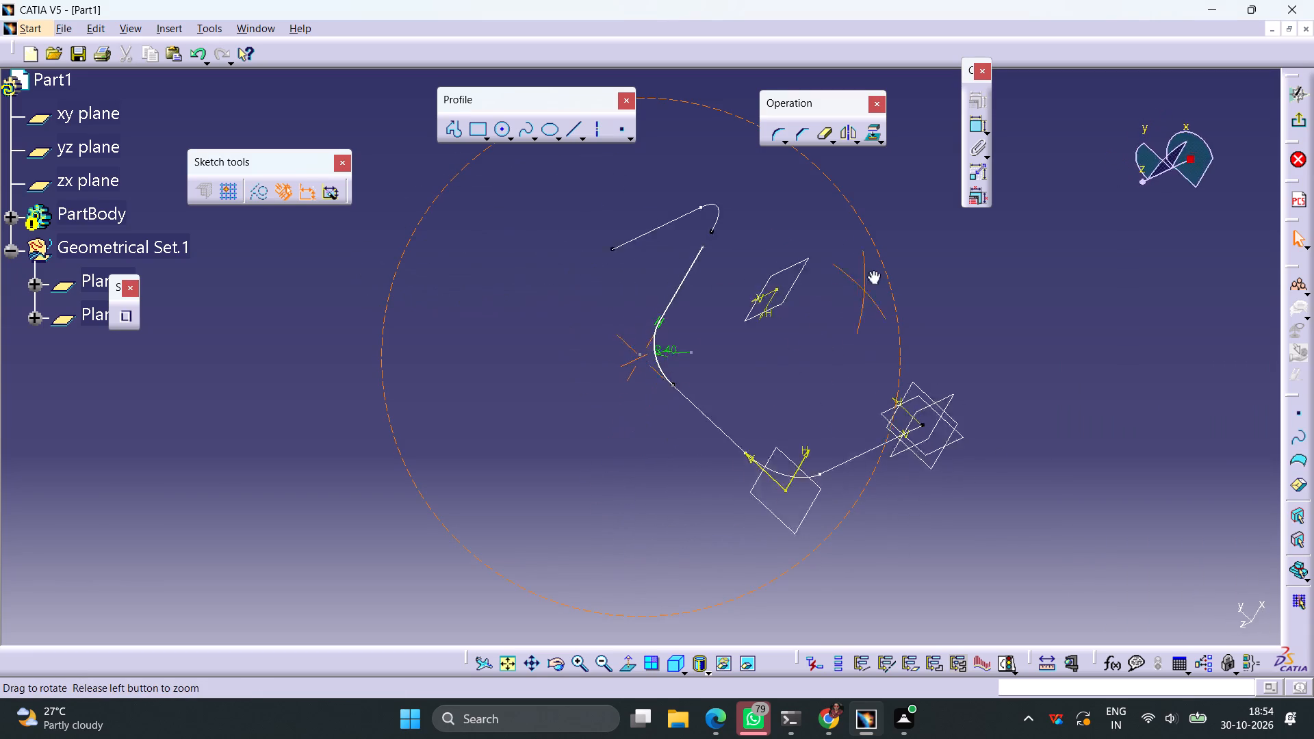
right_click_drag(872, 270, 840, 143)
middle_click_drag(872, 270, 840, 143)
middle_click_drag(961, 345, 941, 418, "ctrl")
middle_click_drag(884, 532, 483, 233)
right_click_drag(786, 476, 483, 233)
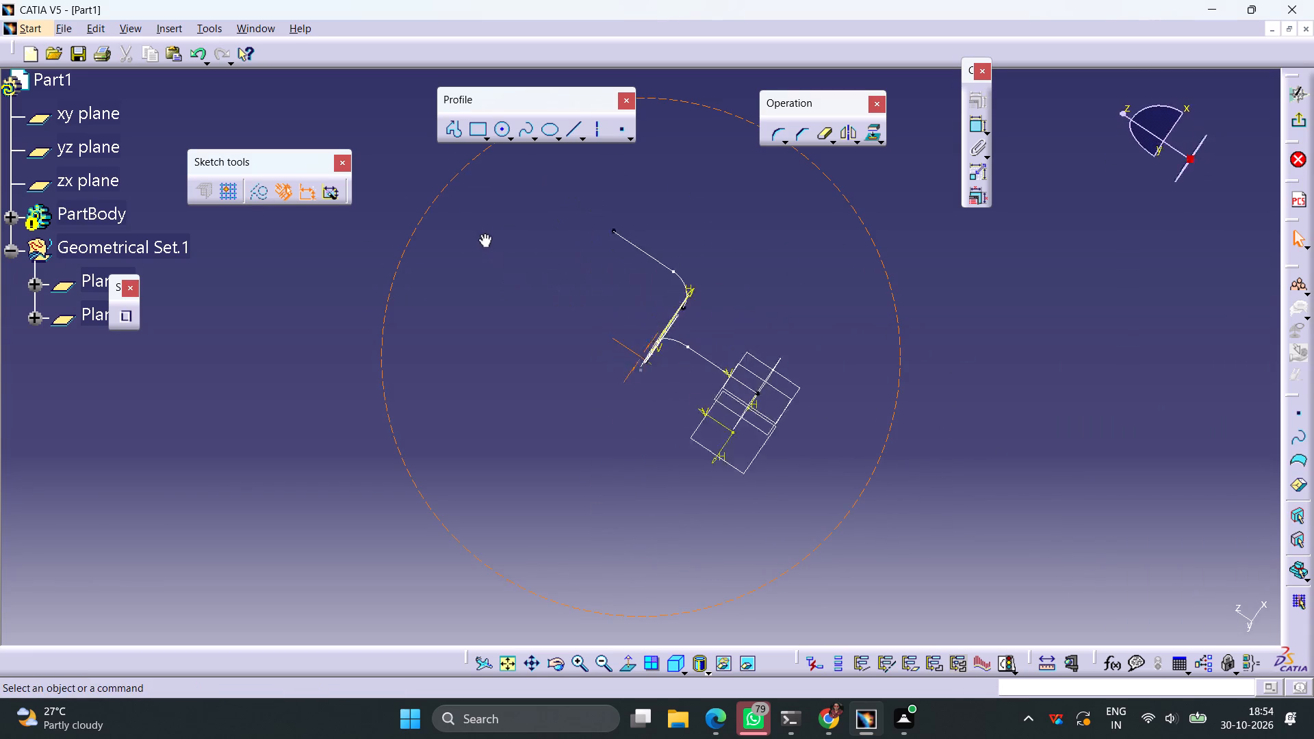
middle_click_drag(483, 233, 586, 338)
right_click_drag(483, 233, 586, 338)
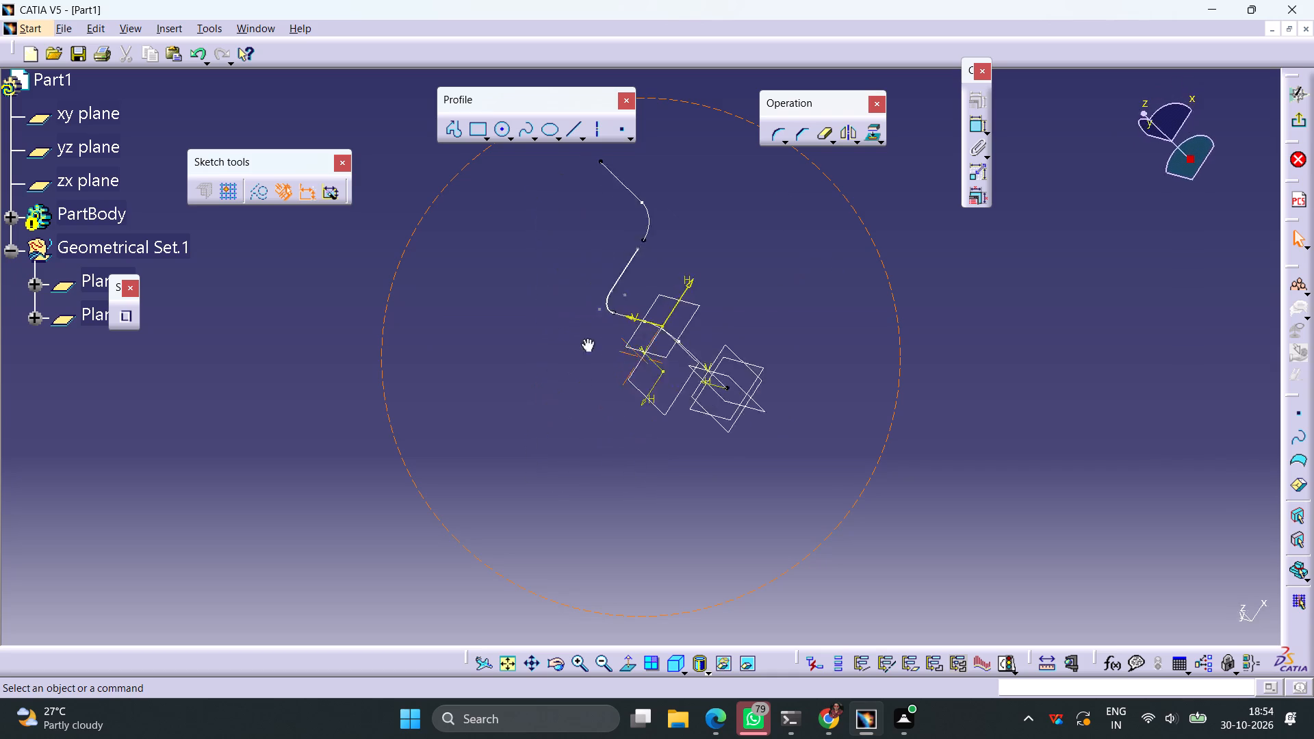
right_click_drag(586, 338, 467, 356)
middle_click_drag(586, 338, 467, 356)
middle_click_drag(938, 341, 582, 489)
right_click_drag(938, 341, 582, 489)
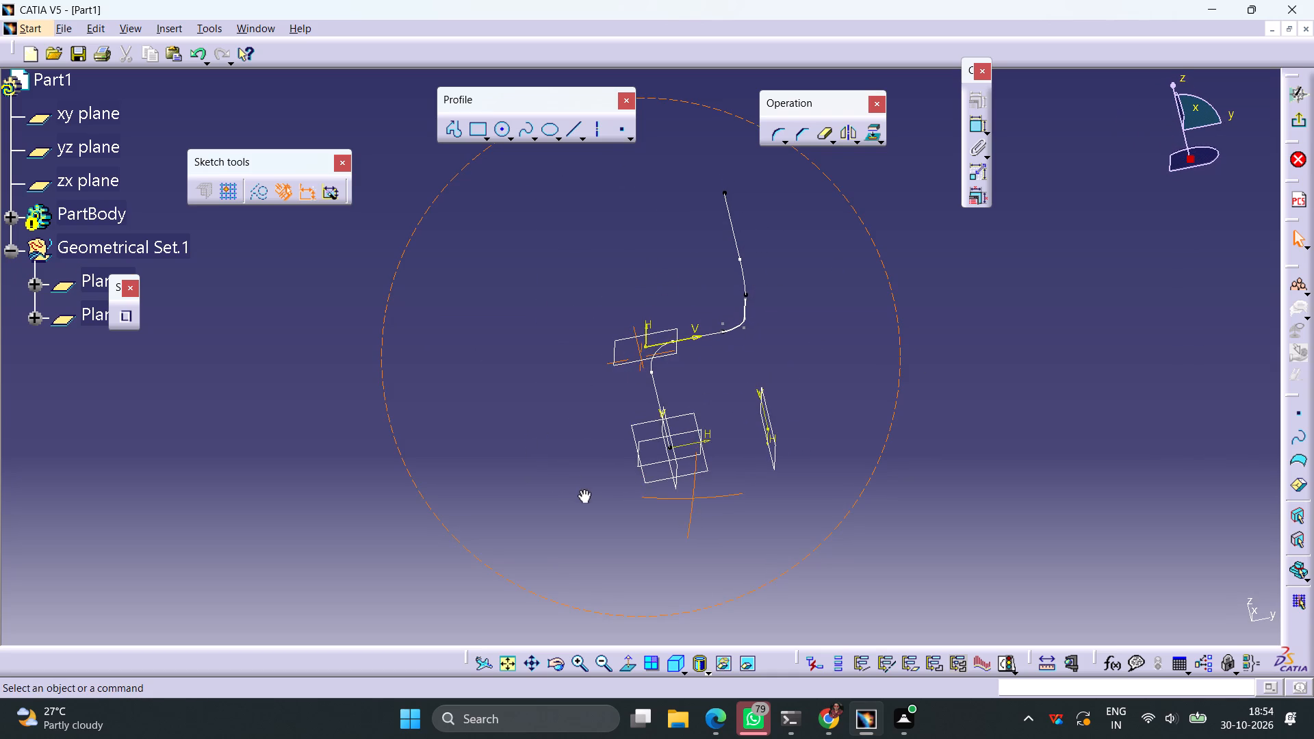
right_click_drag(582, 489, 583, 489)
middle_click_drag(582, 489, 595, 483)
middle_click_drag(626, 268, 786, 451)
right_click_drag(626, 268, 786, 451)
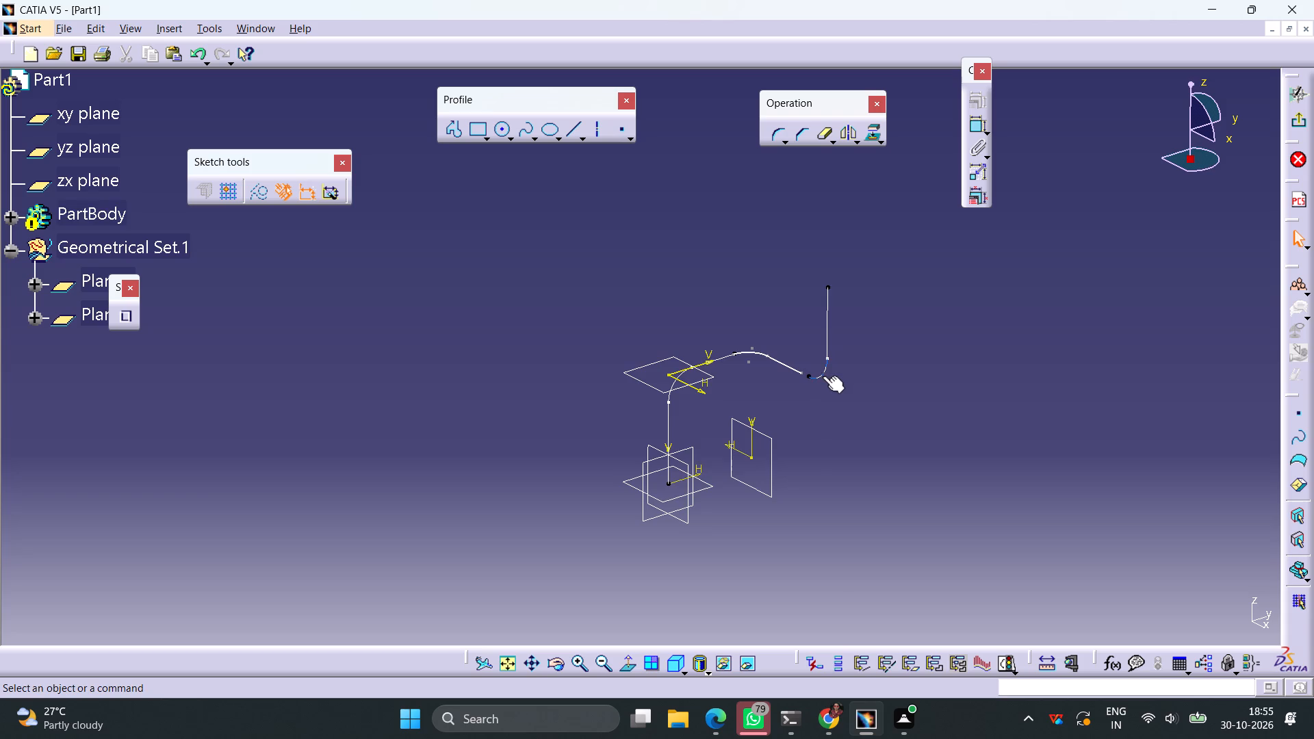
middle_click_drag(827, 406, 838, 315, "ctrl")
left_click(987, 453)
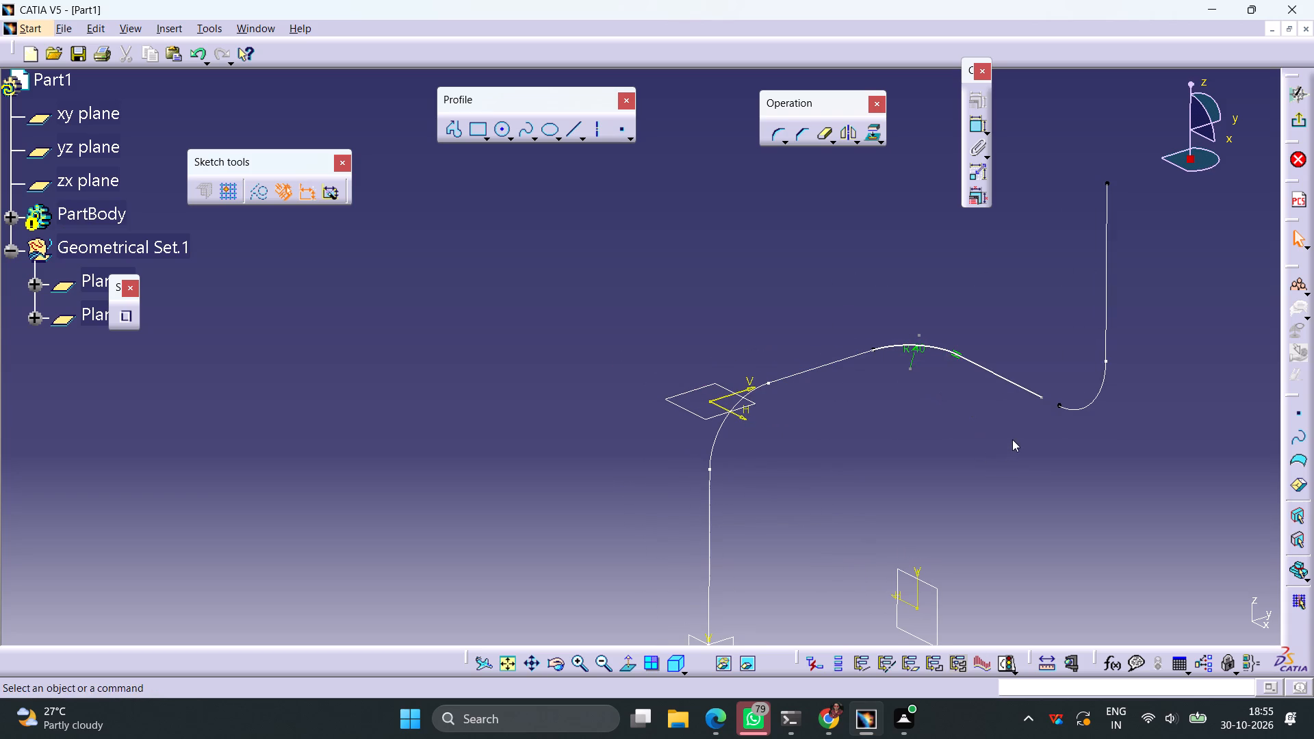
Exit the second sketch and close the update diagnosis without changing Sketch.3.
key("Escape")
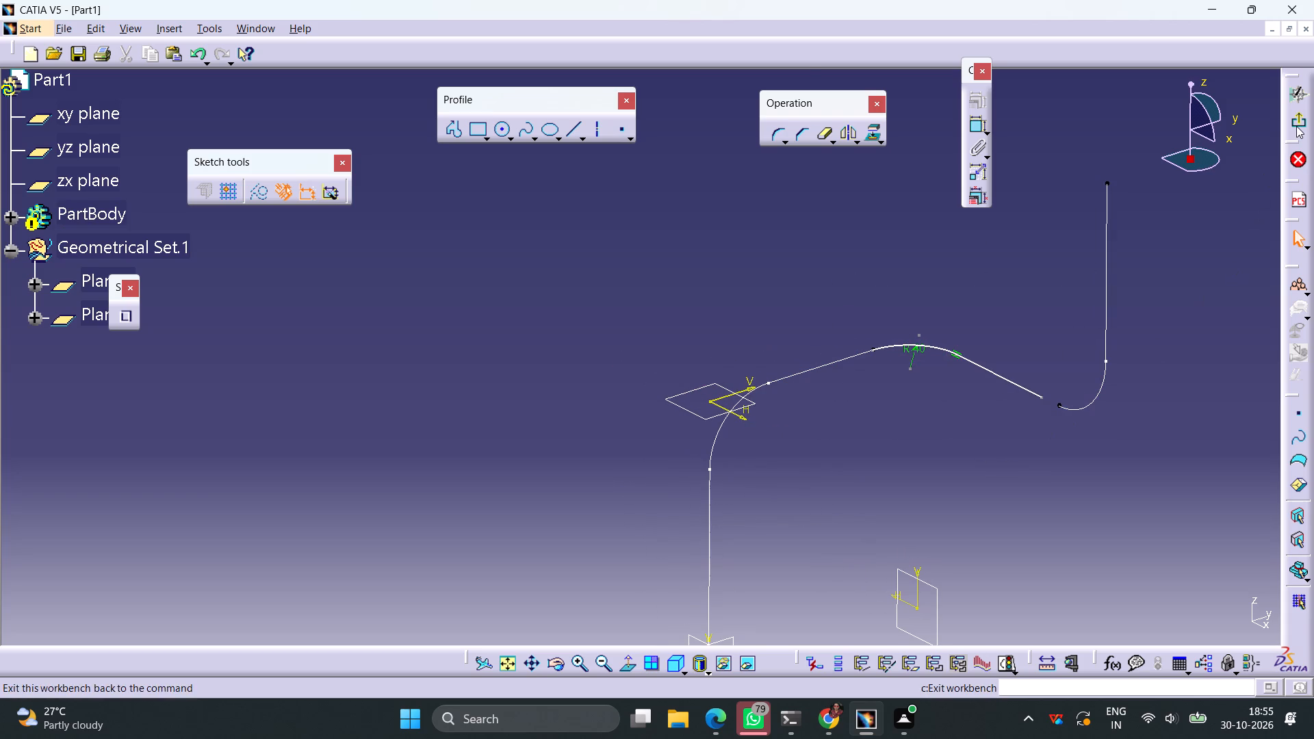
left_click(1296, 126)
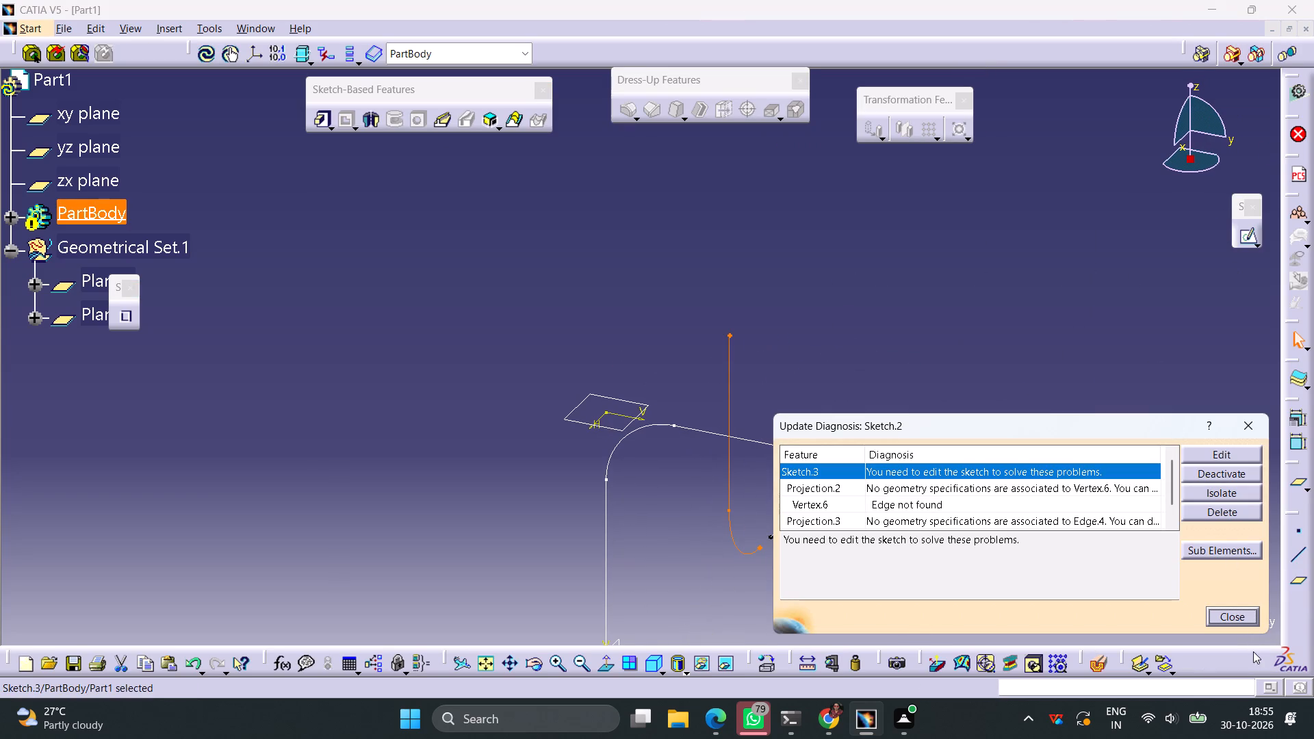
left_click(1246, 617)
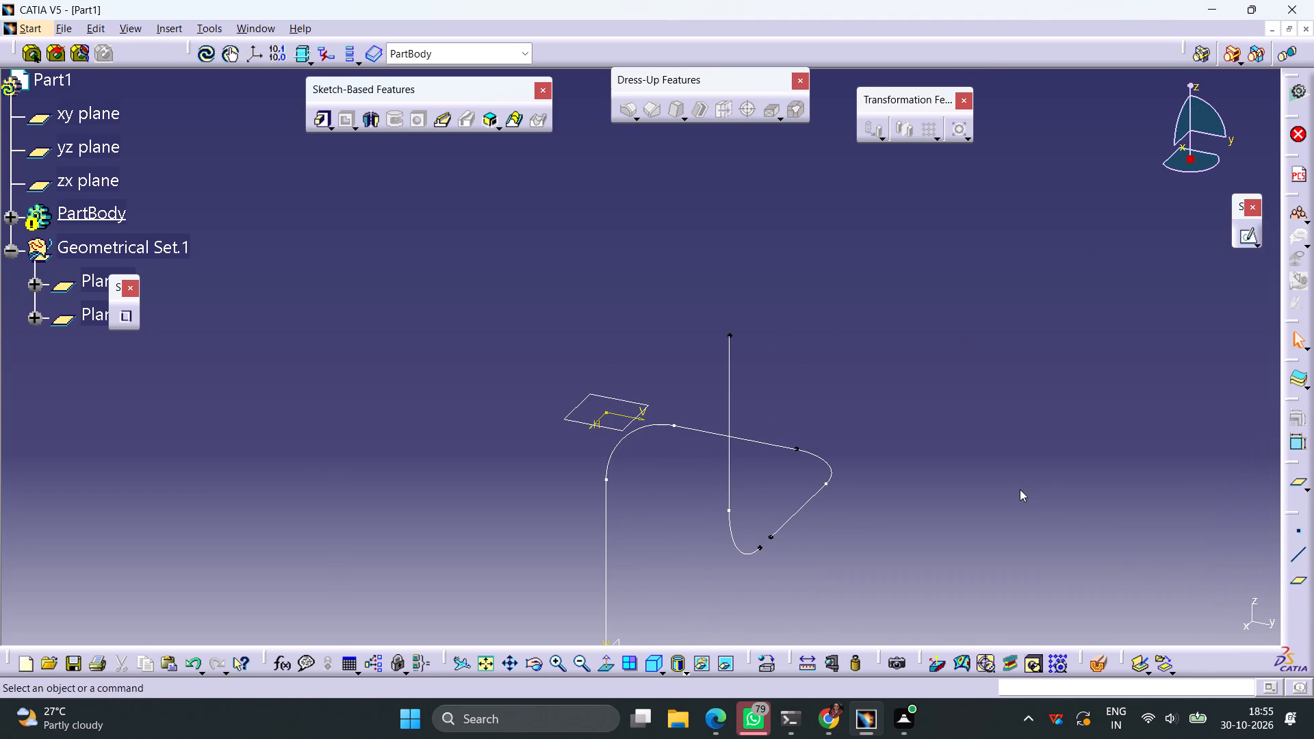
left_click(1014, 484)
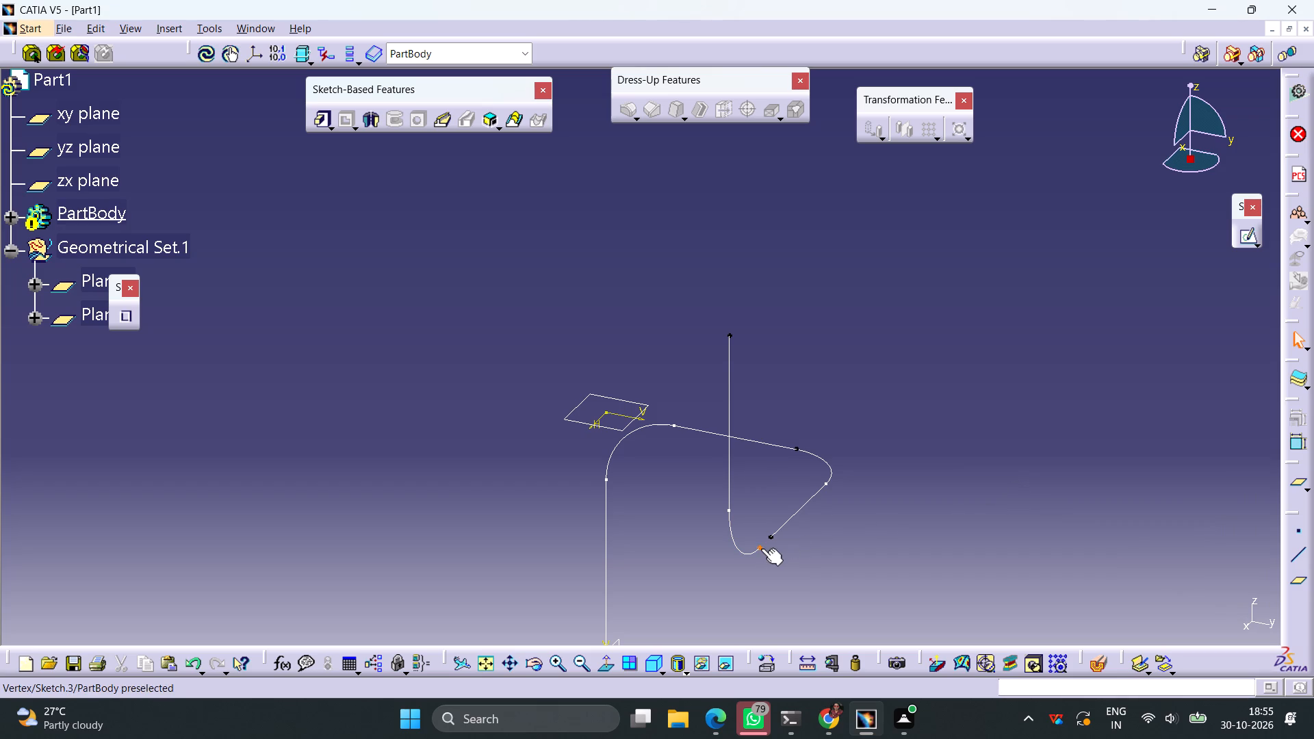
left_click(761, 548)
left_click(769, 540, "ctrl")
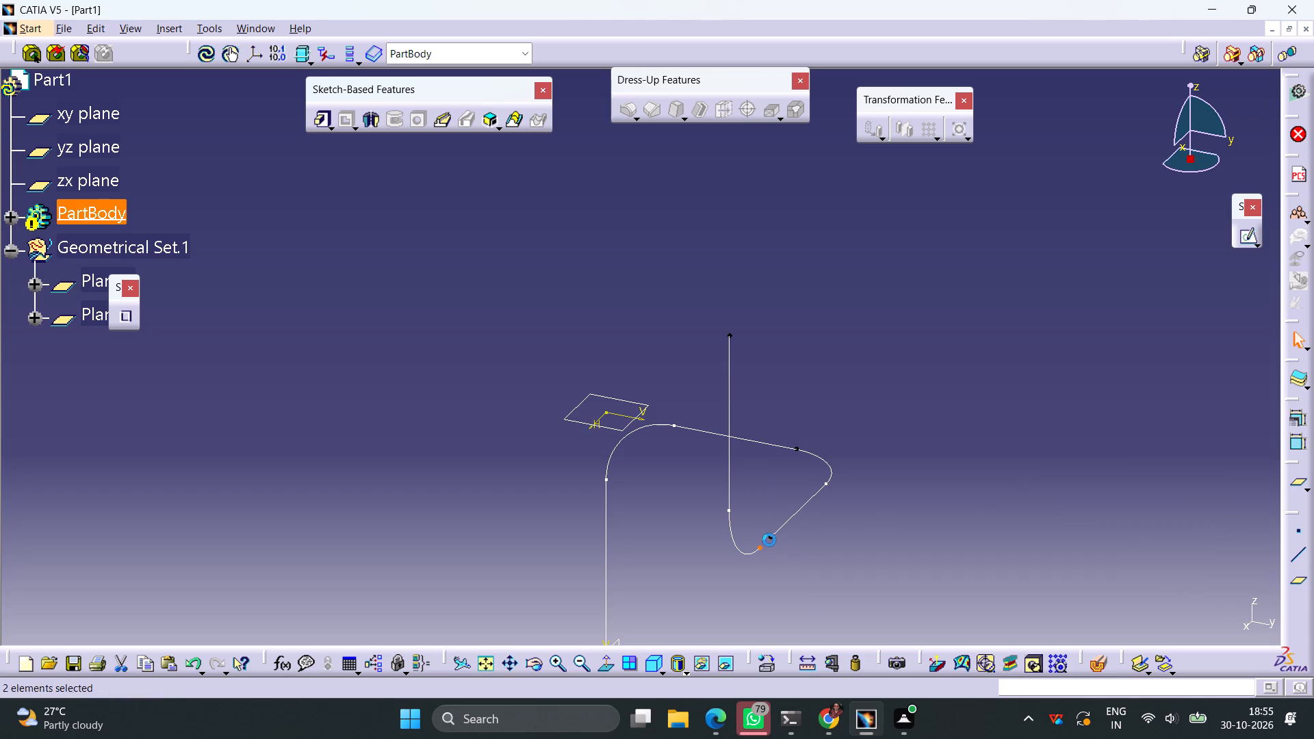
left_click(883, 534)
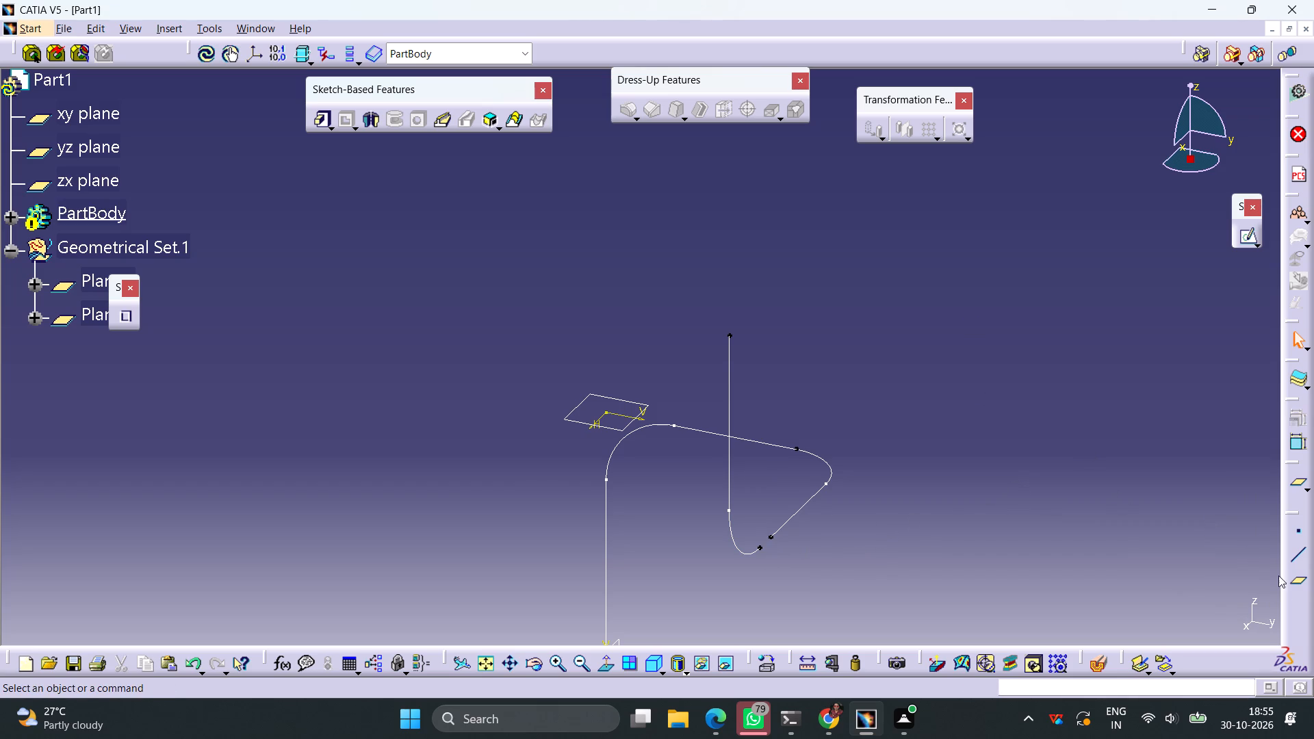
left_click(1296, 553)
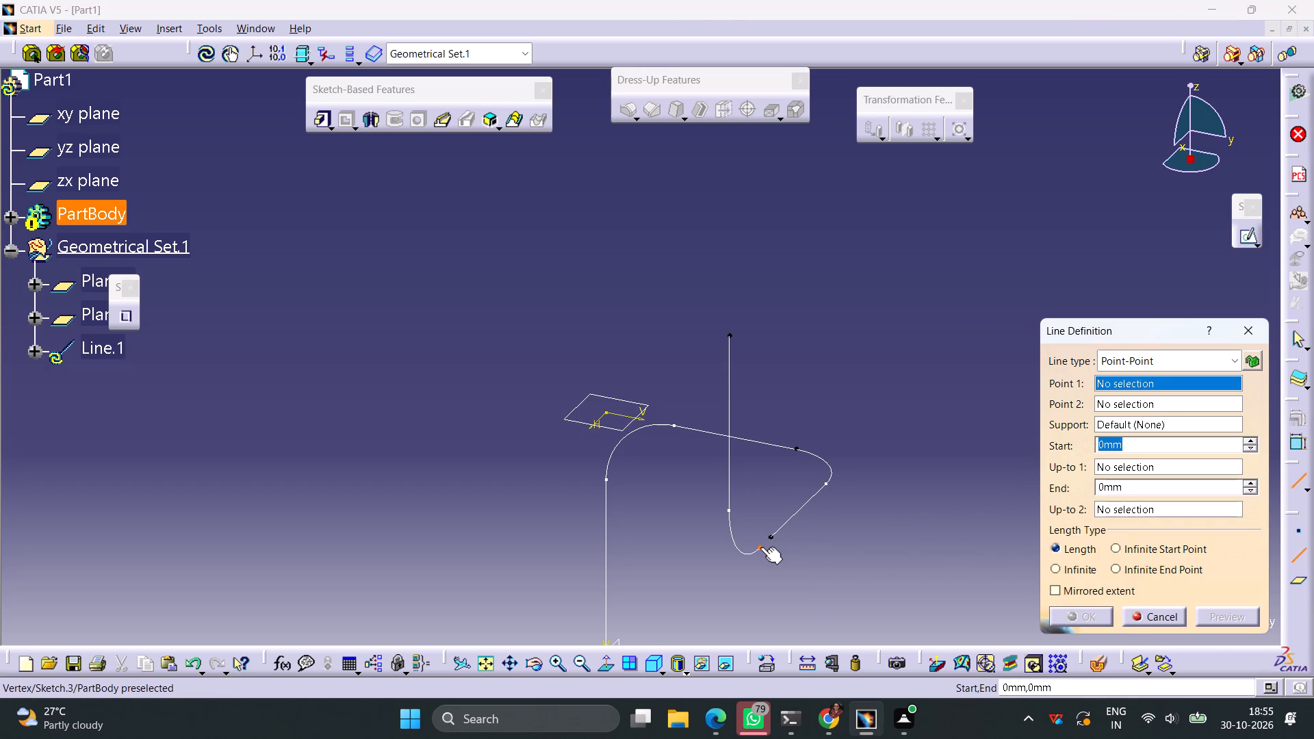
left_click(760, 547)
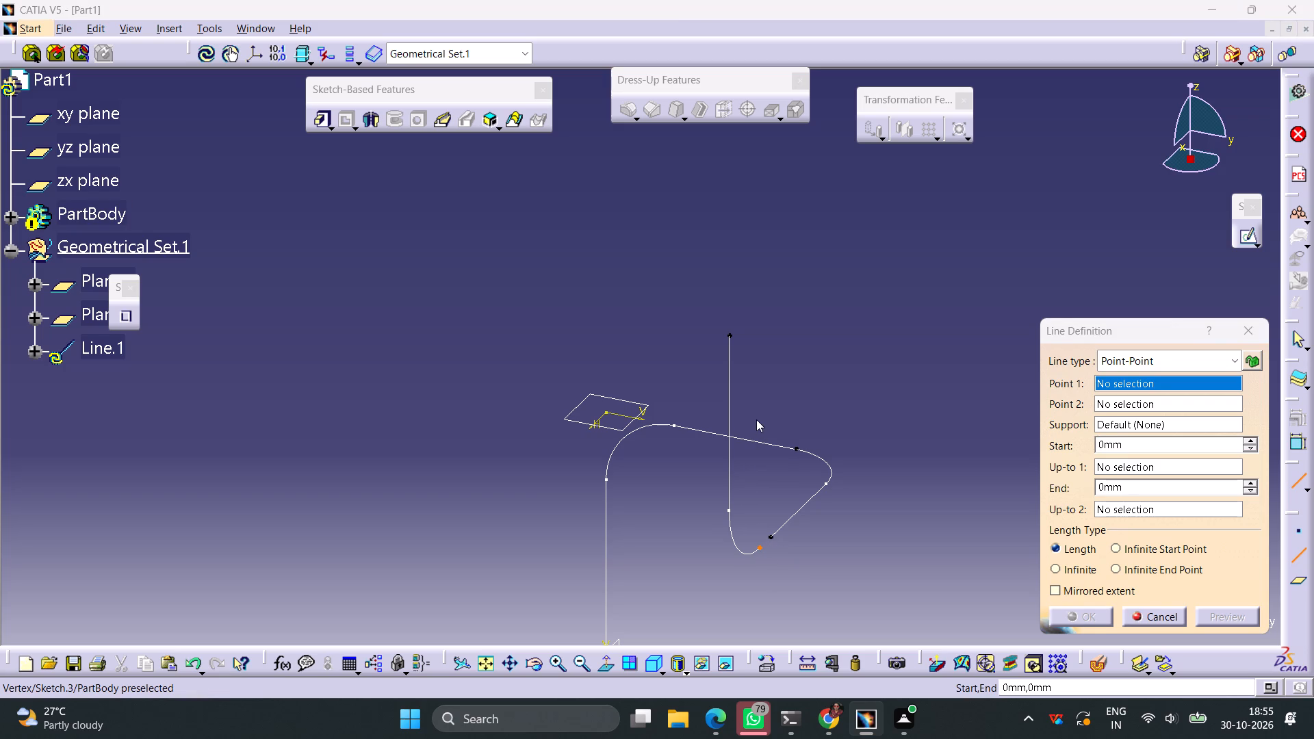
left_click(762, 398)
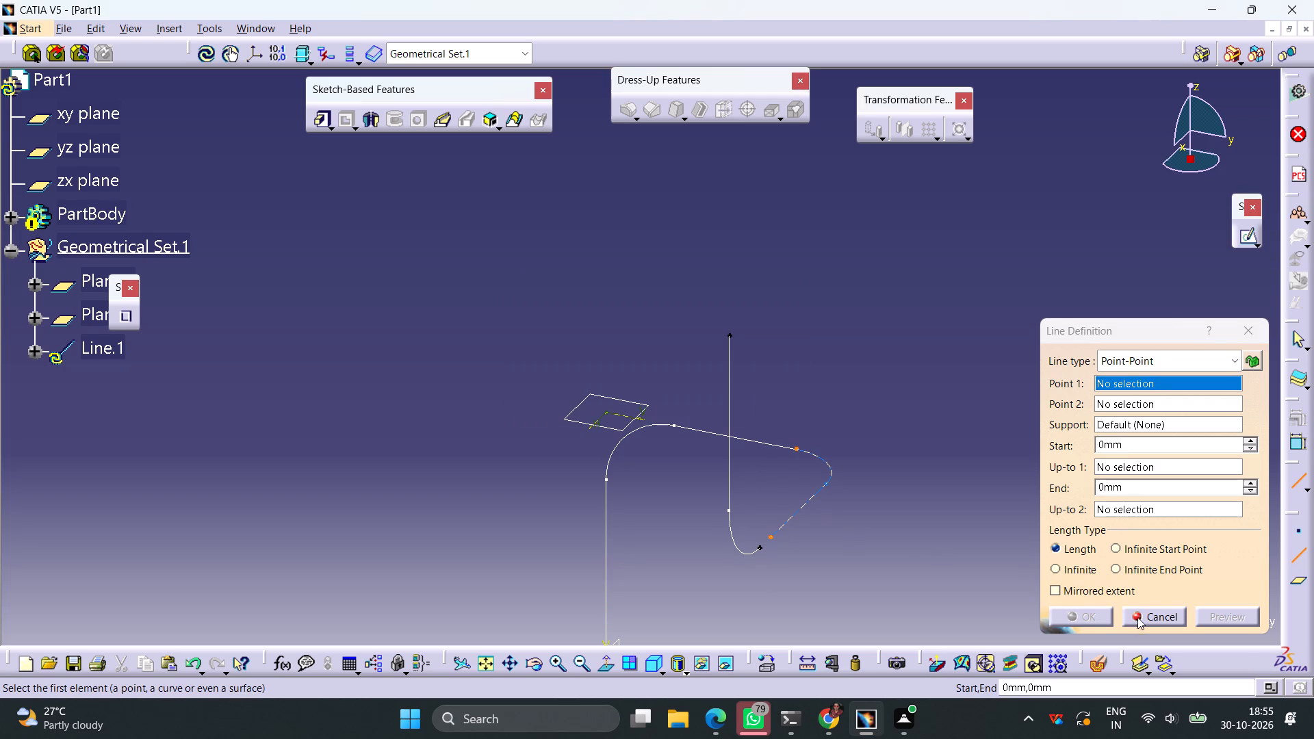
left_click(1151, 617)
Delete Sketch.3, the sketch containing the vertical line and its corner arc.
left_click(727, 460)
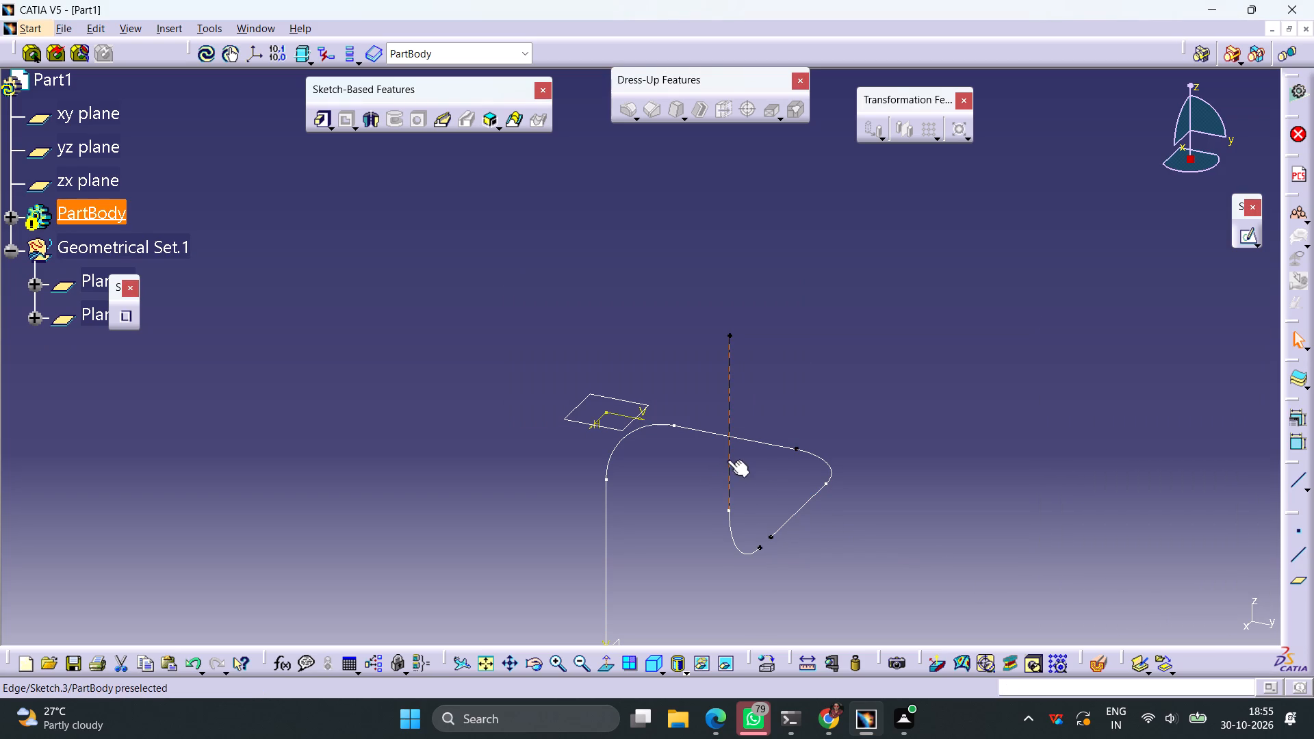
right_click(727, 460)
left_click(771, 344)
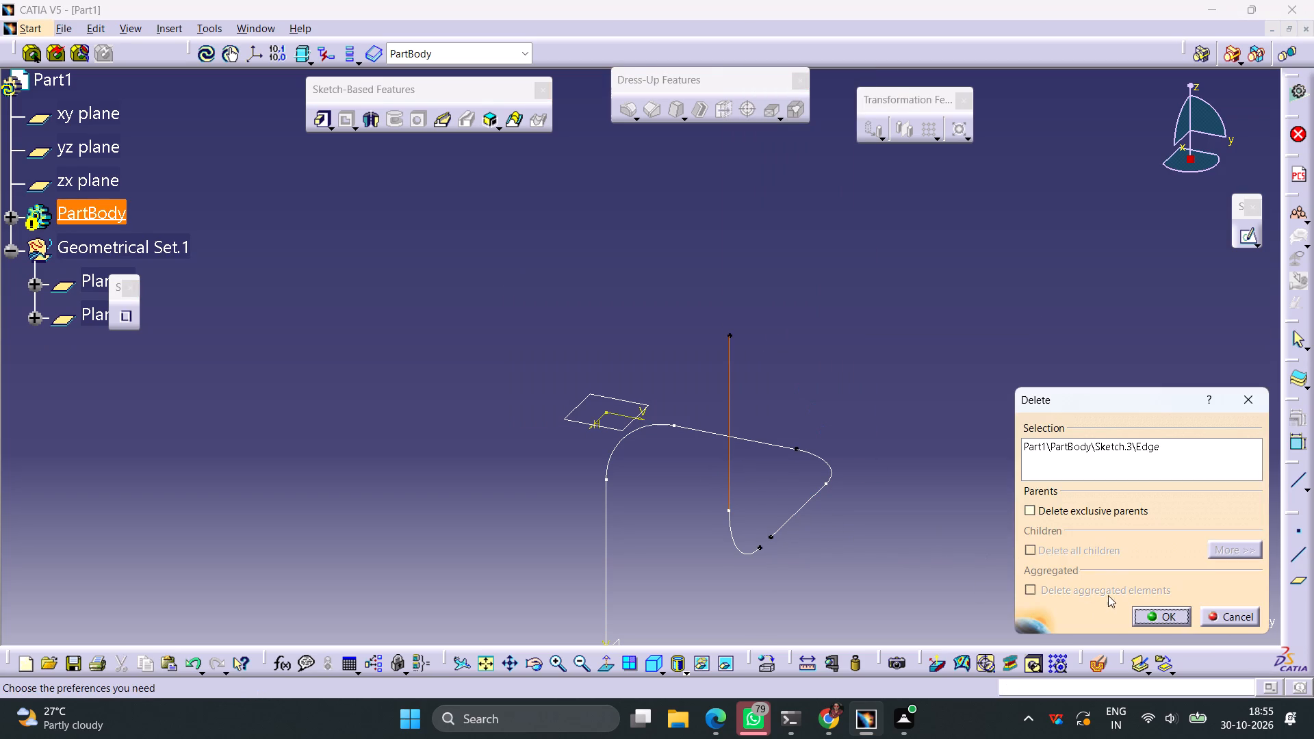
left_click(1149, 617)
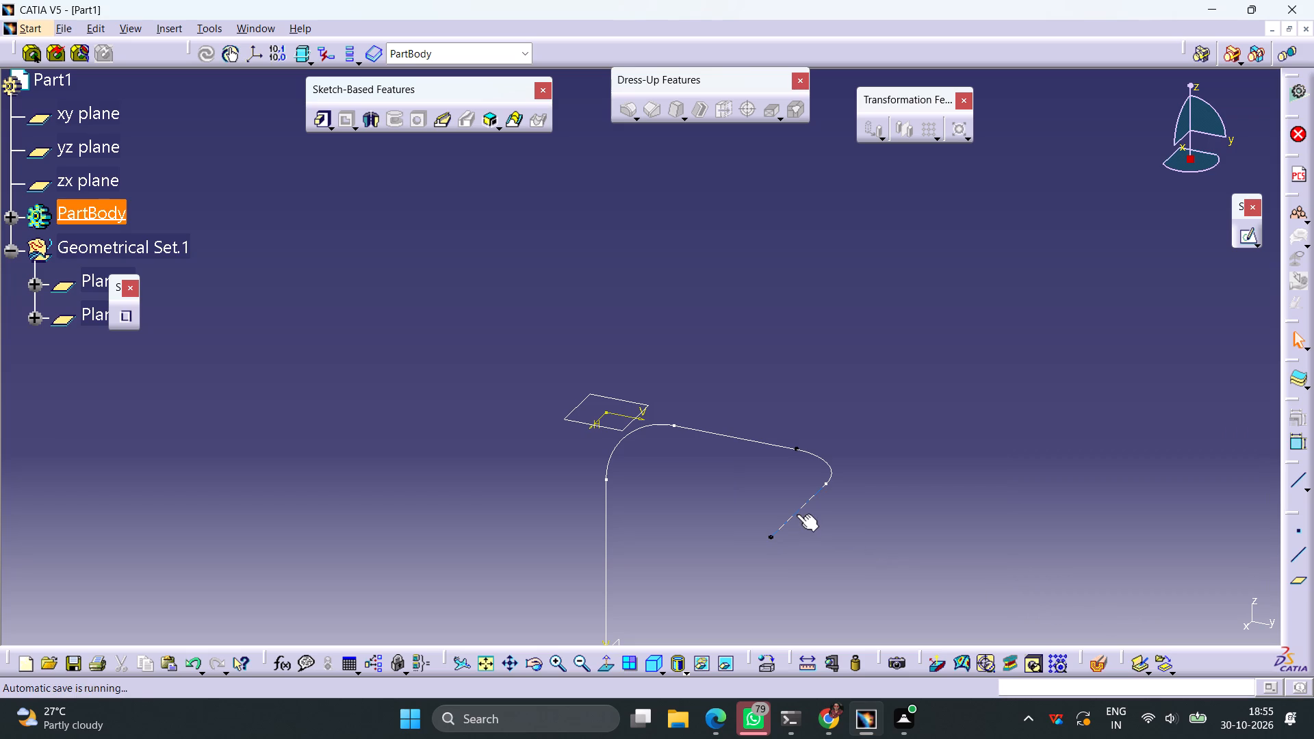
Start a new sketch on the vertical offset plane, the second plane in Geometrical Set.1.
middle_click_drag(714, 473, 714, 532, "ctrl")
middle_click_drag(695, 540, 732, 518)
right_click_drag(695, 540, 732, 518)
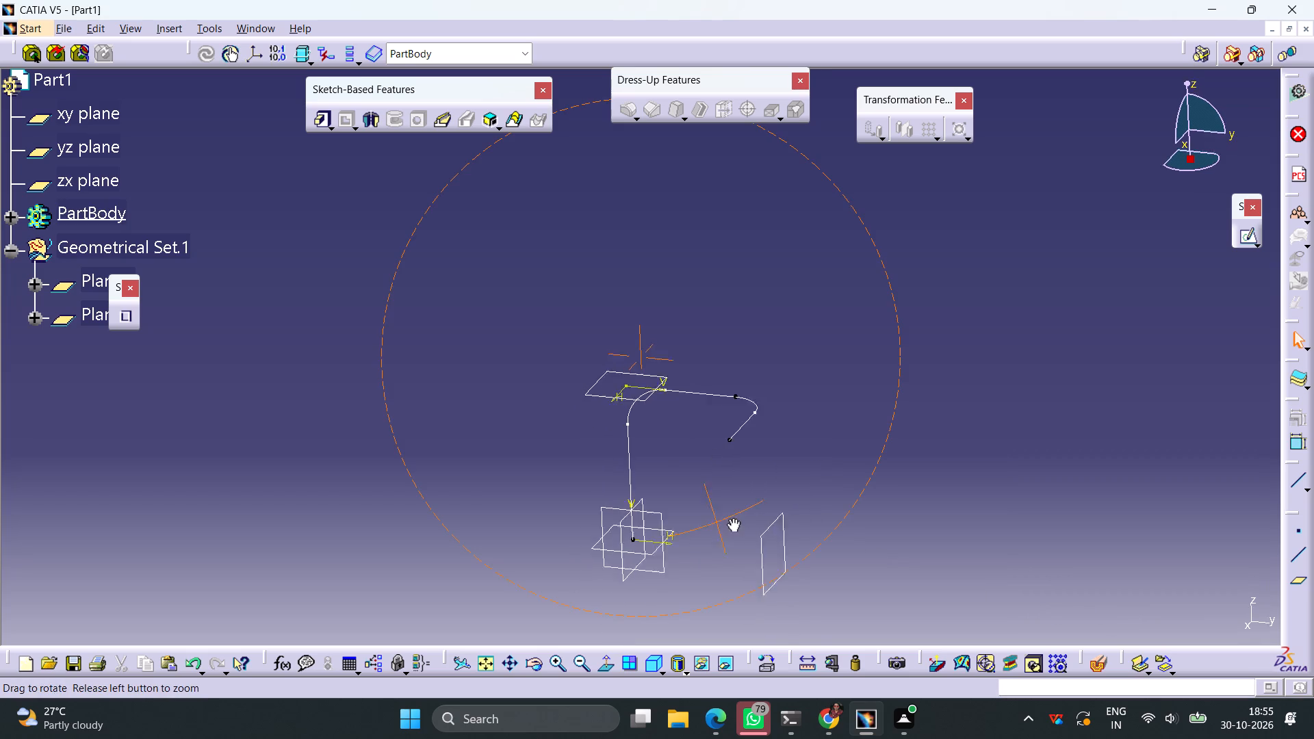
right_click_drag(732, 518, 821, 528)
middle_click_drag(732, 518, 821, 528)
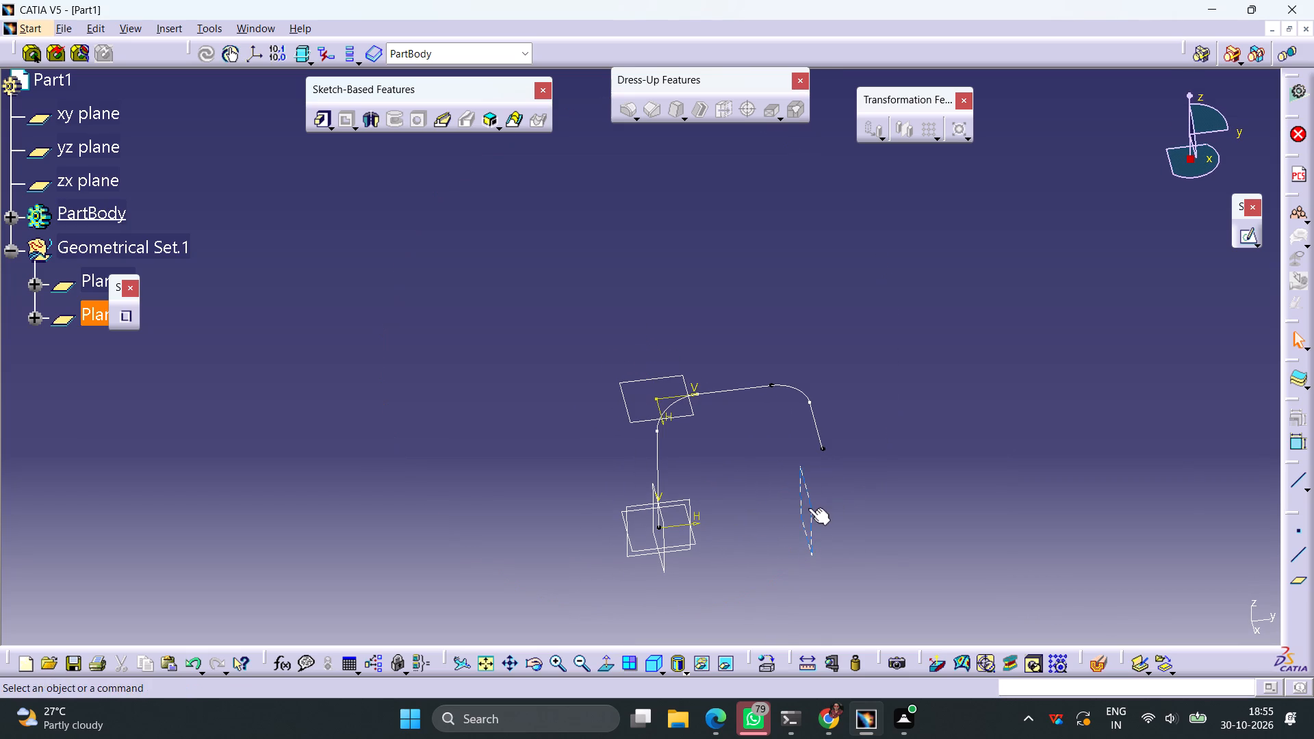
left_click(808, 508)
left_click(1246, 240)
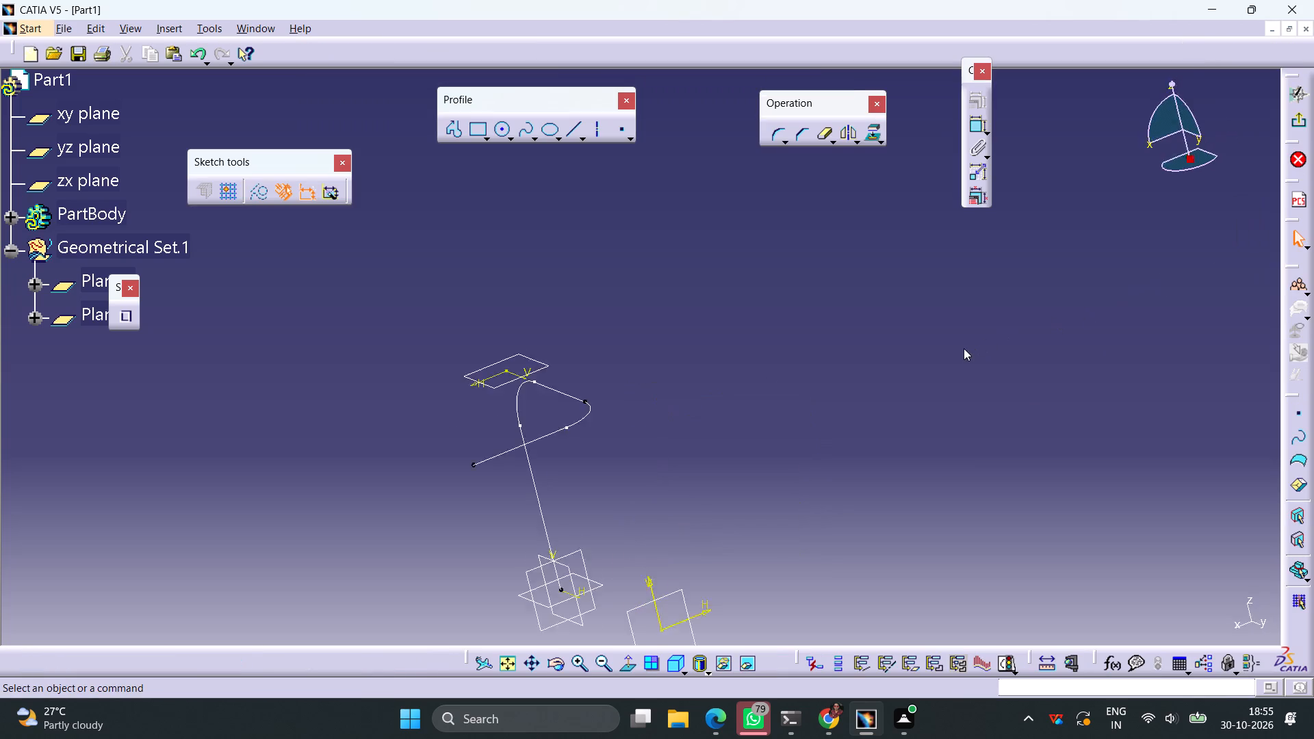
middle_click_drag(740, 363, 268, 372)
right_click_drag(723, 375, 267, 375)
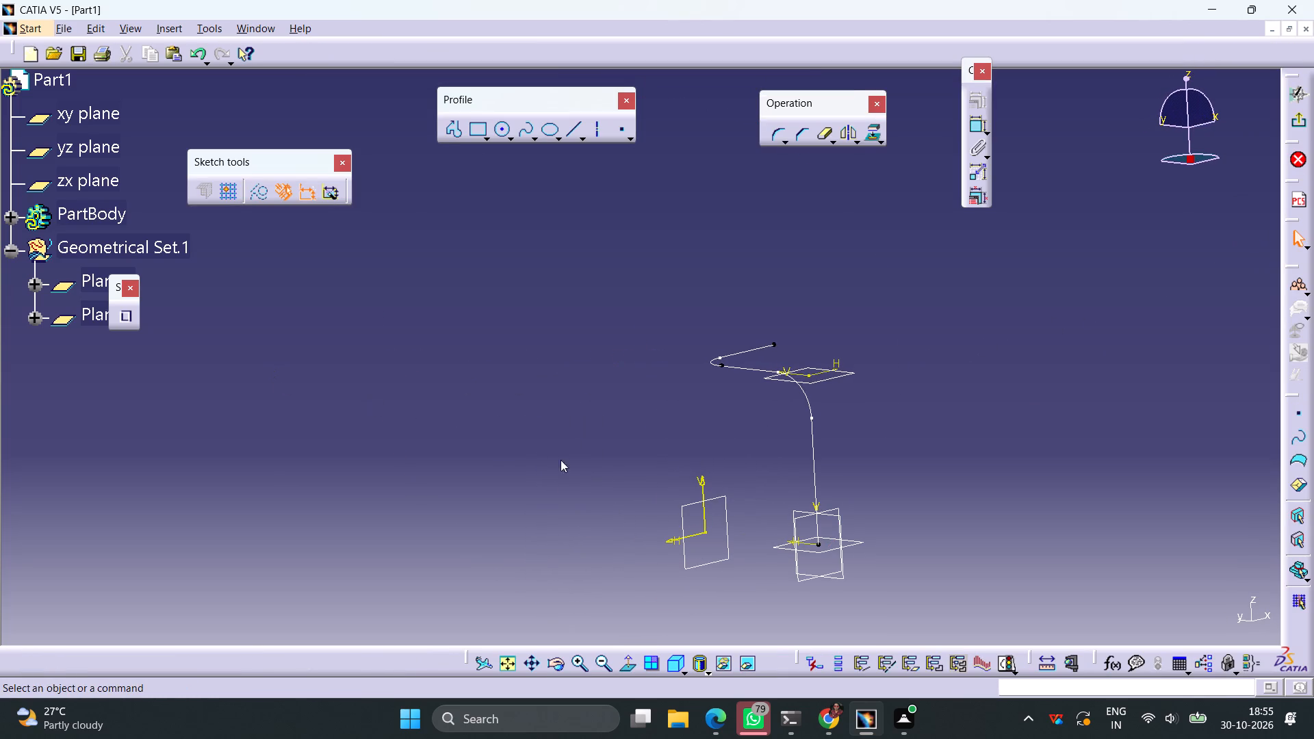
left_click(624, 660)
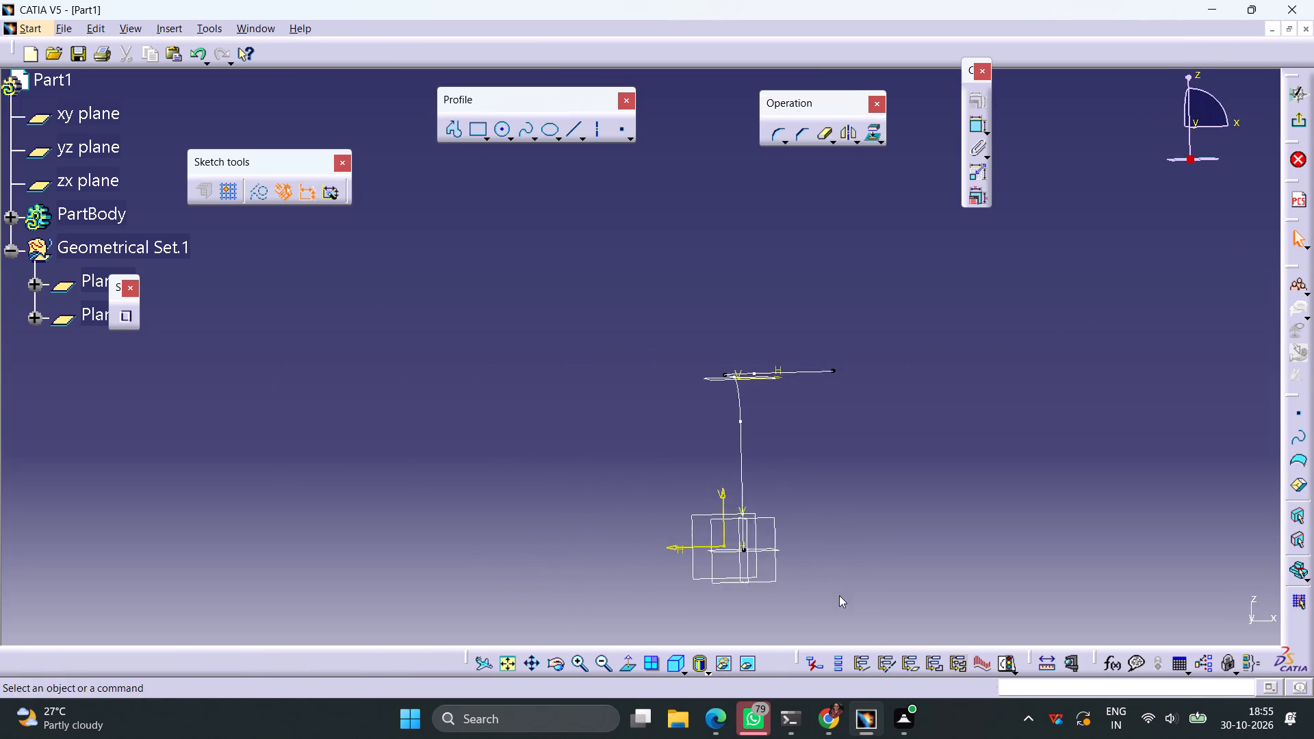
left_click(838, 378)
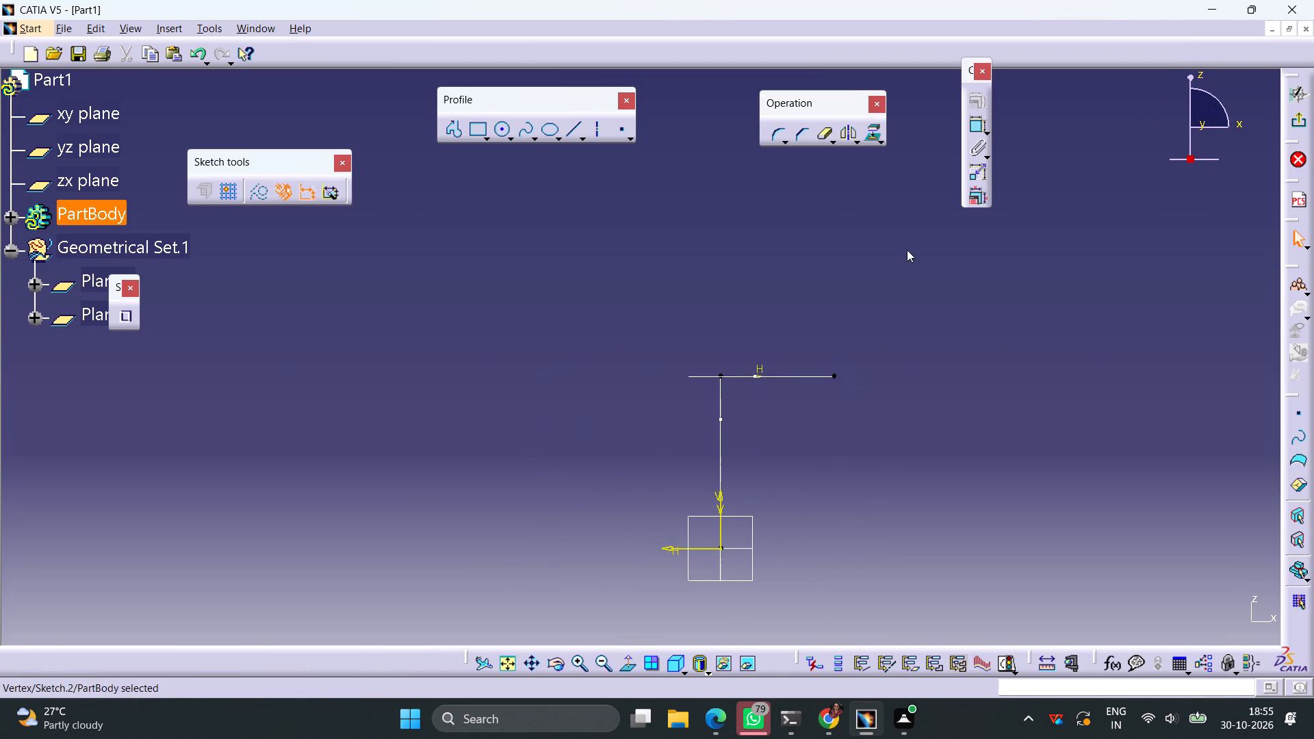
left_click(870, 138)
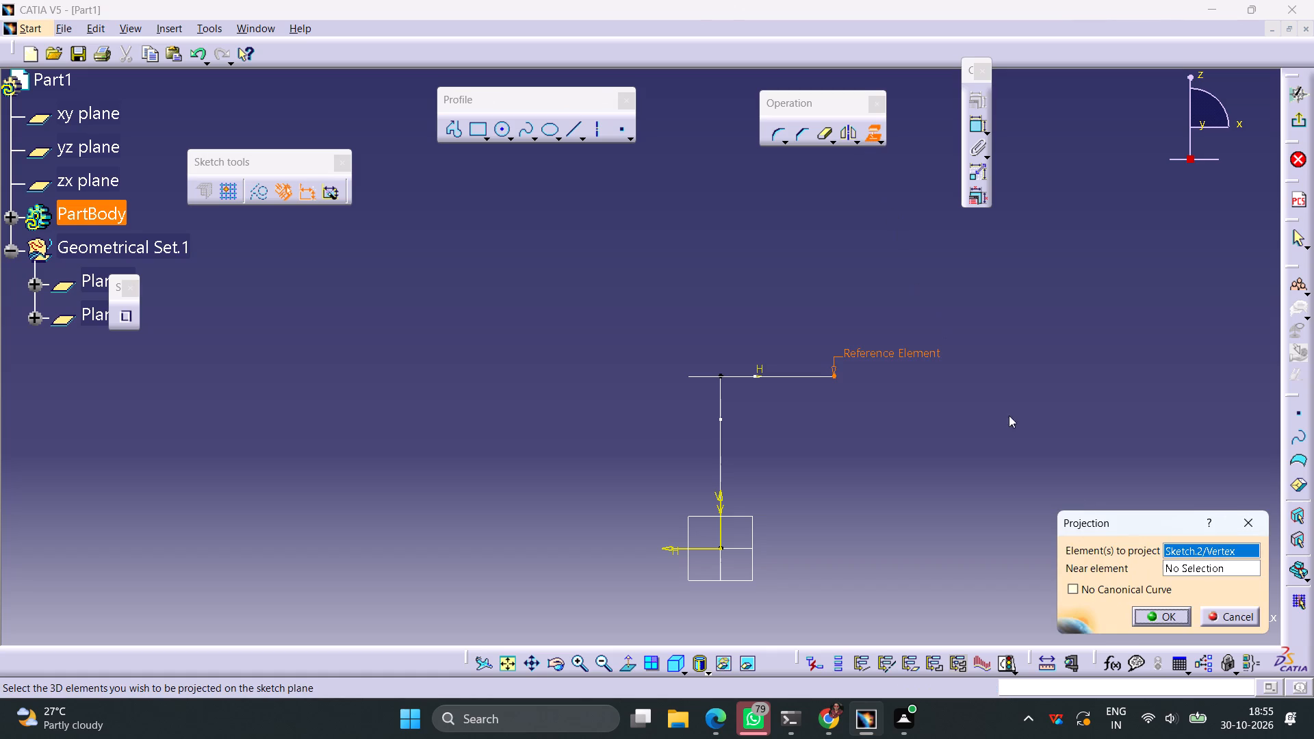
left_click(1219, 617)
Draw a vertical line beyond the second sketch's line end and set its length to 180 mm.
left_click(570, 129)
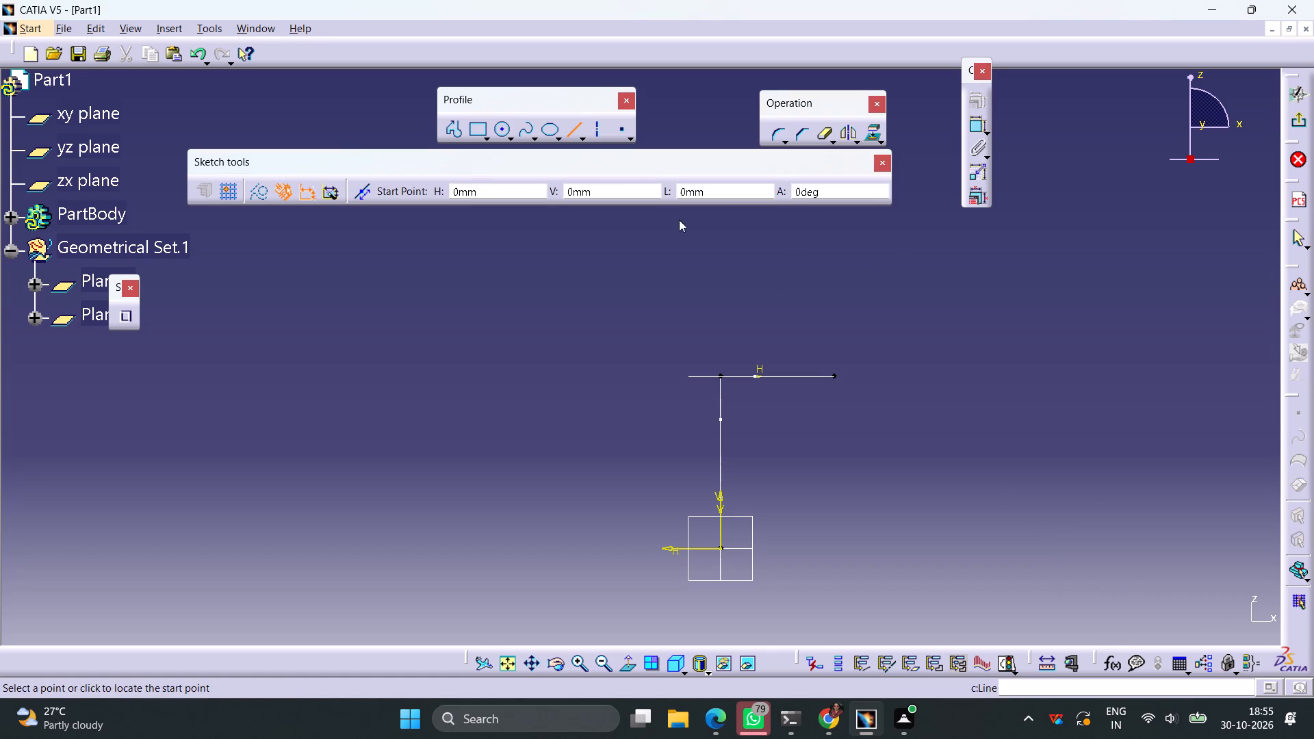
left_click(877, 375)
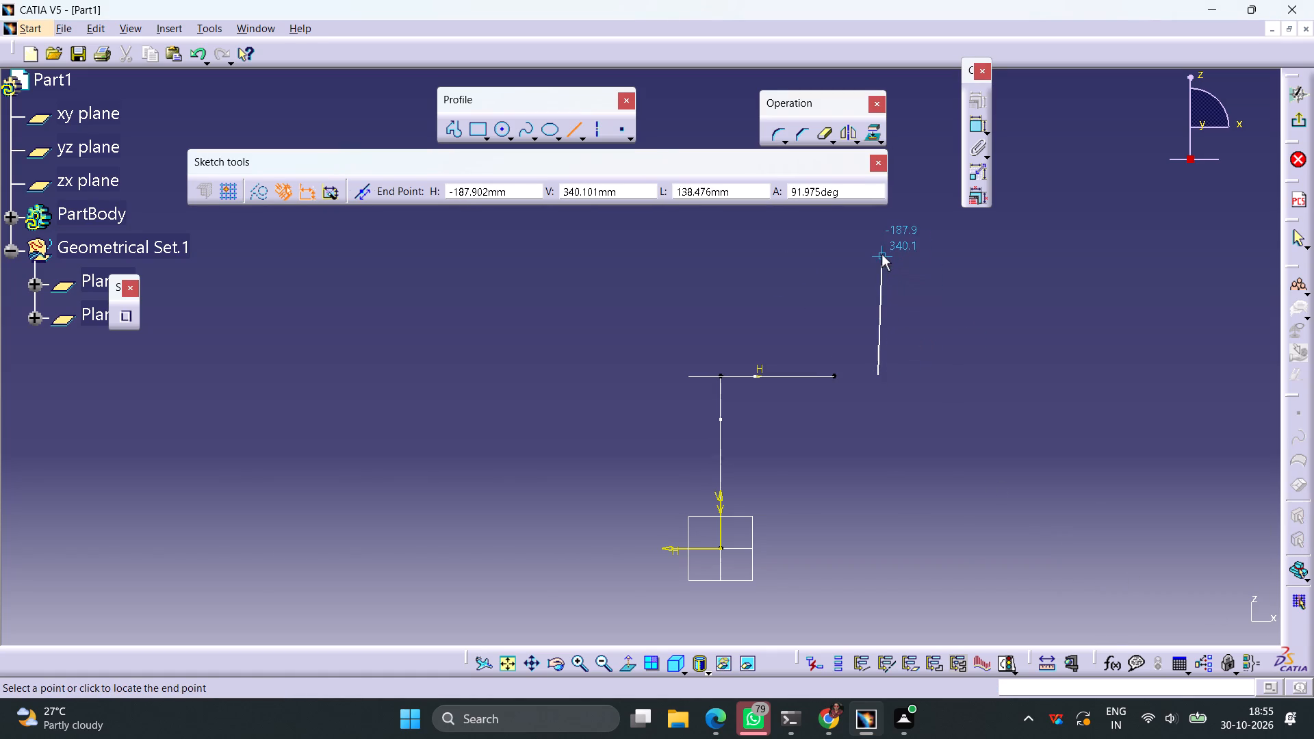
left_click(877, 254)
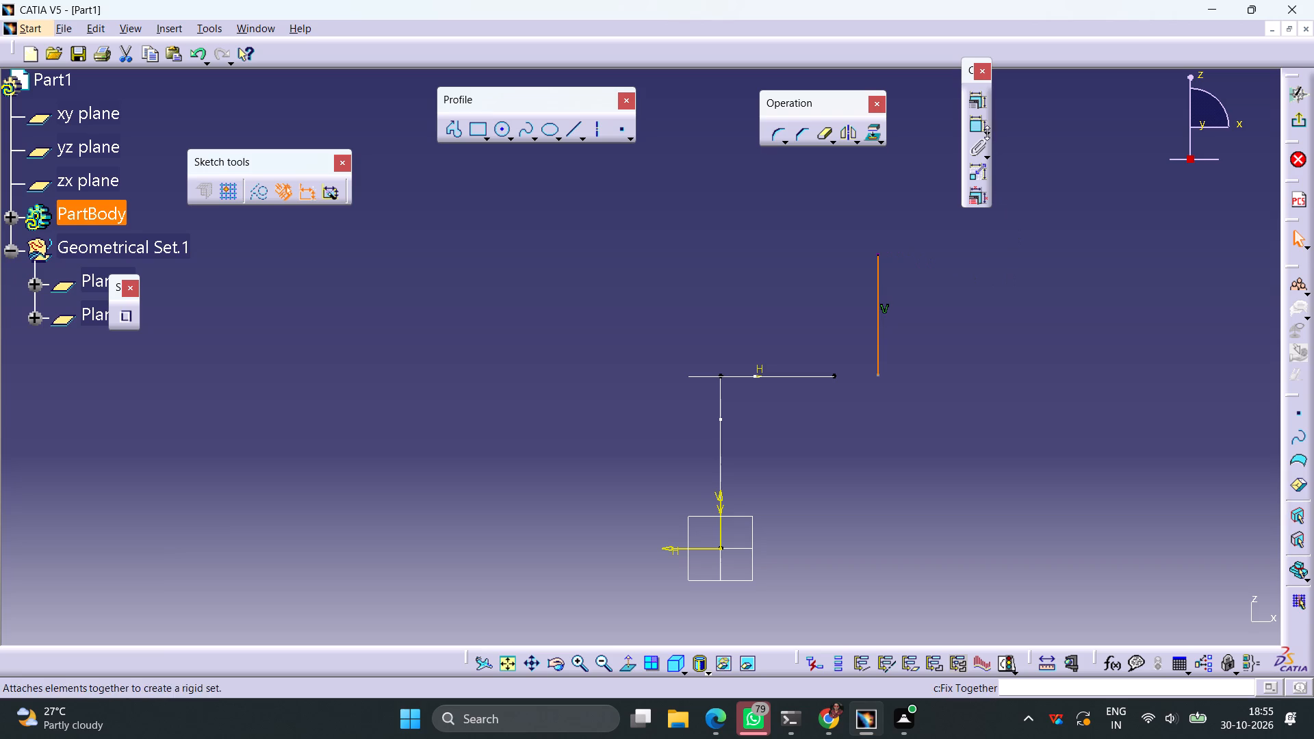
left_click(972, 128)
left_click(991, 328)
double_click(999, 322)
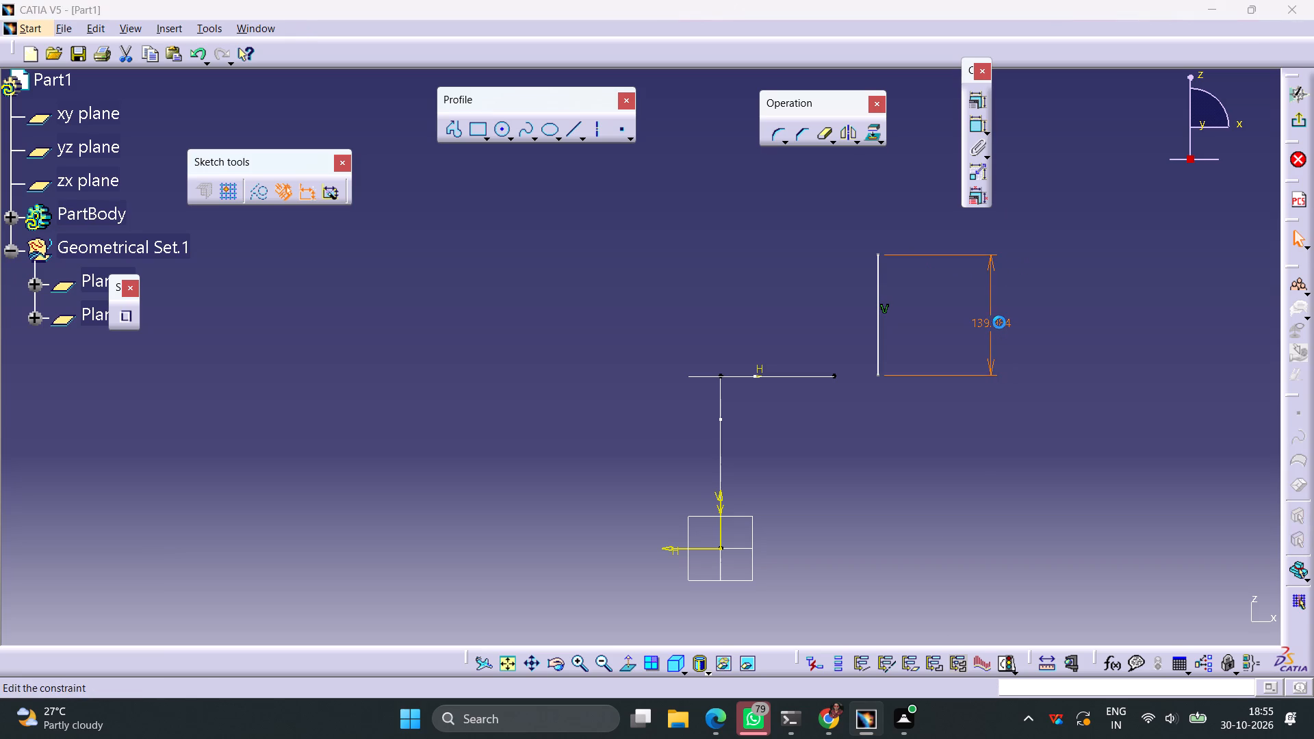
type("180")
key("Return")
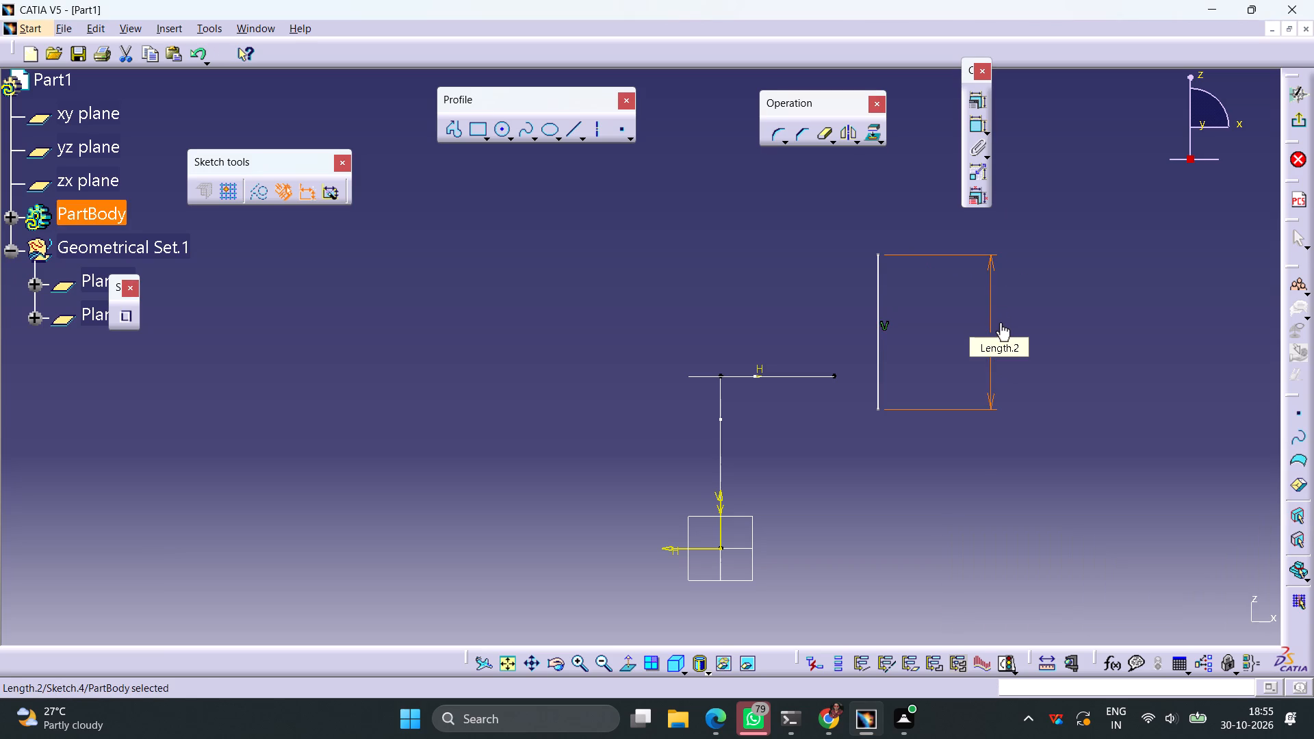
left_click(1065, 519)
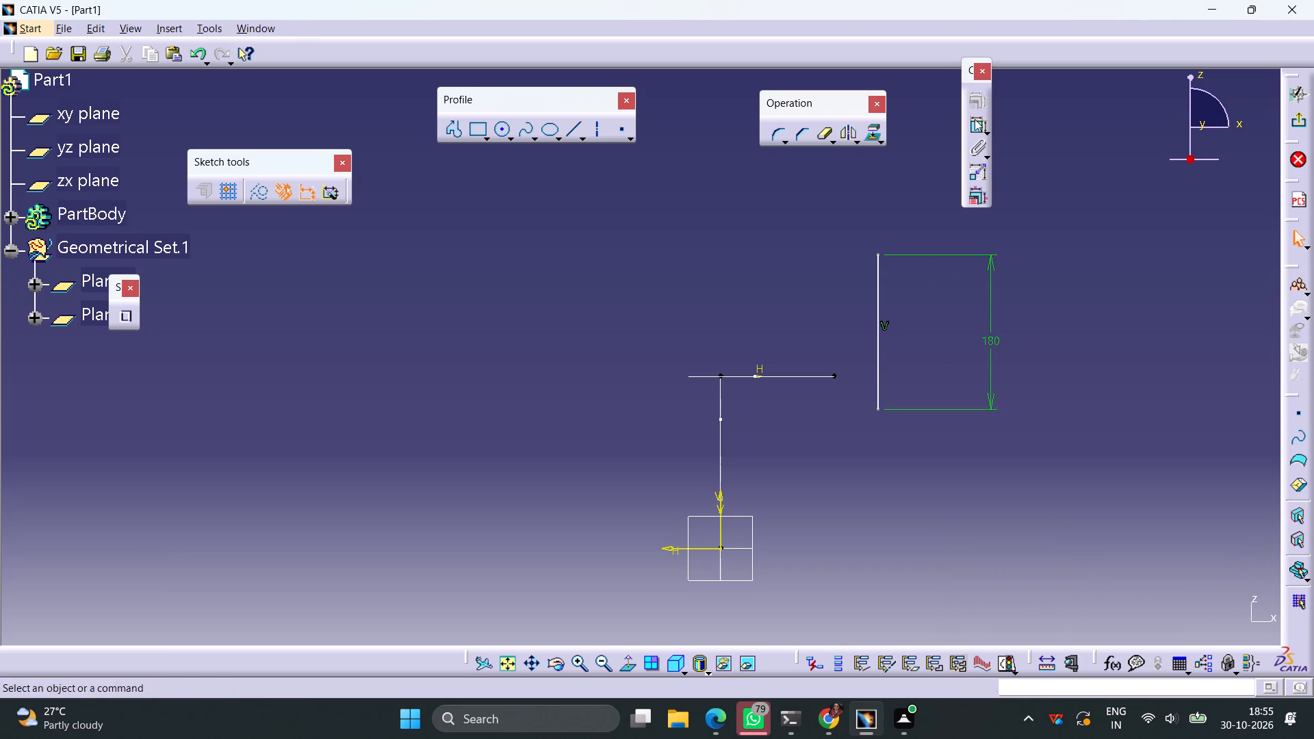
Dimension the vertical line's distance from the sketch's vertical axis and set it to 200 mm.
left_click(975, 119)
left_click(877, 302)
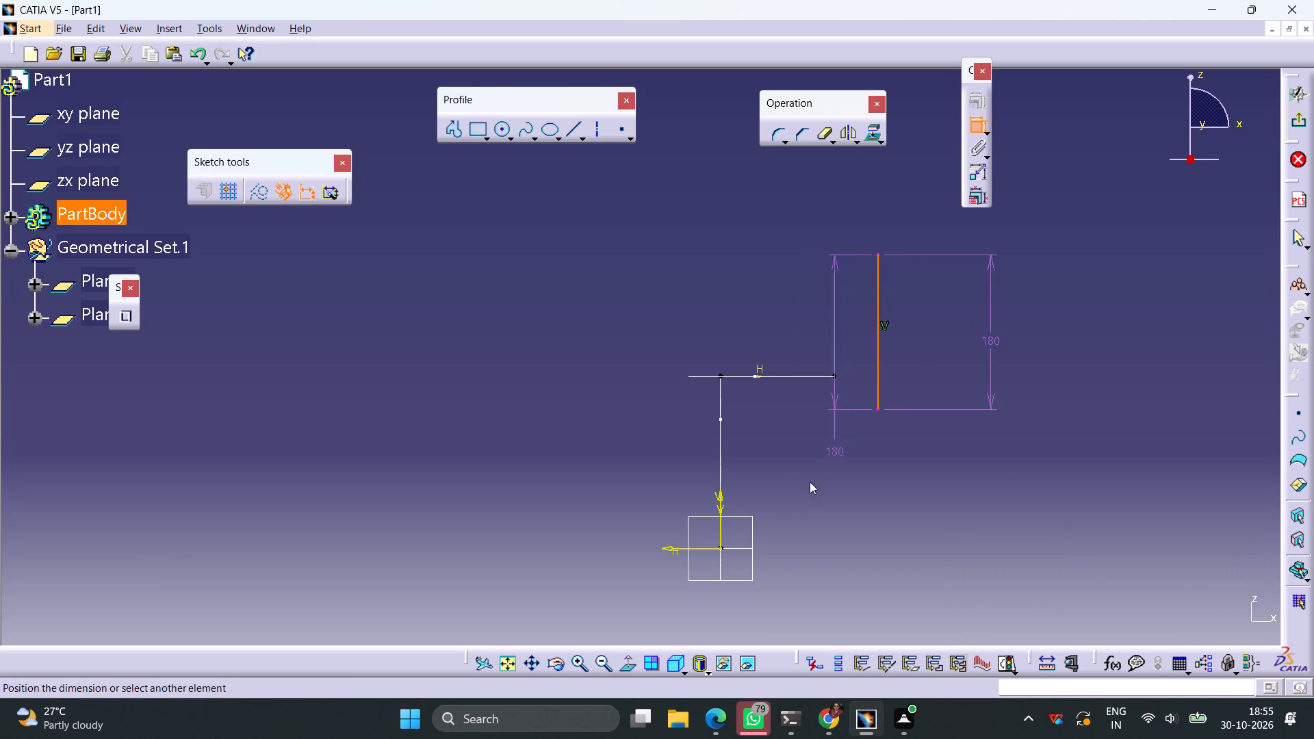
left_click(722, 531)
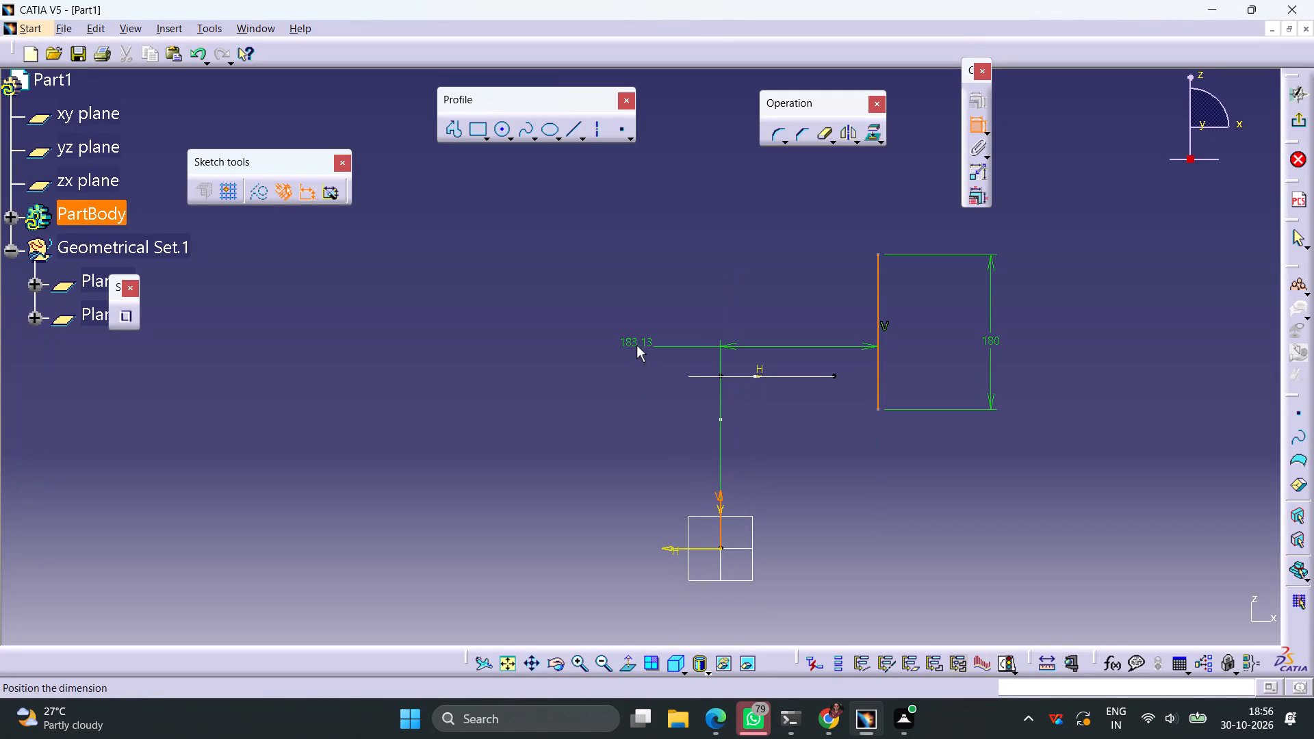
left_click(636, 346)
double_click(636, 341)
type("200")
key("Return")
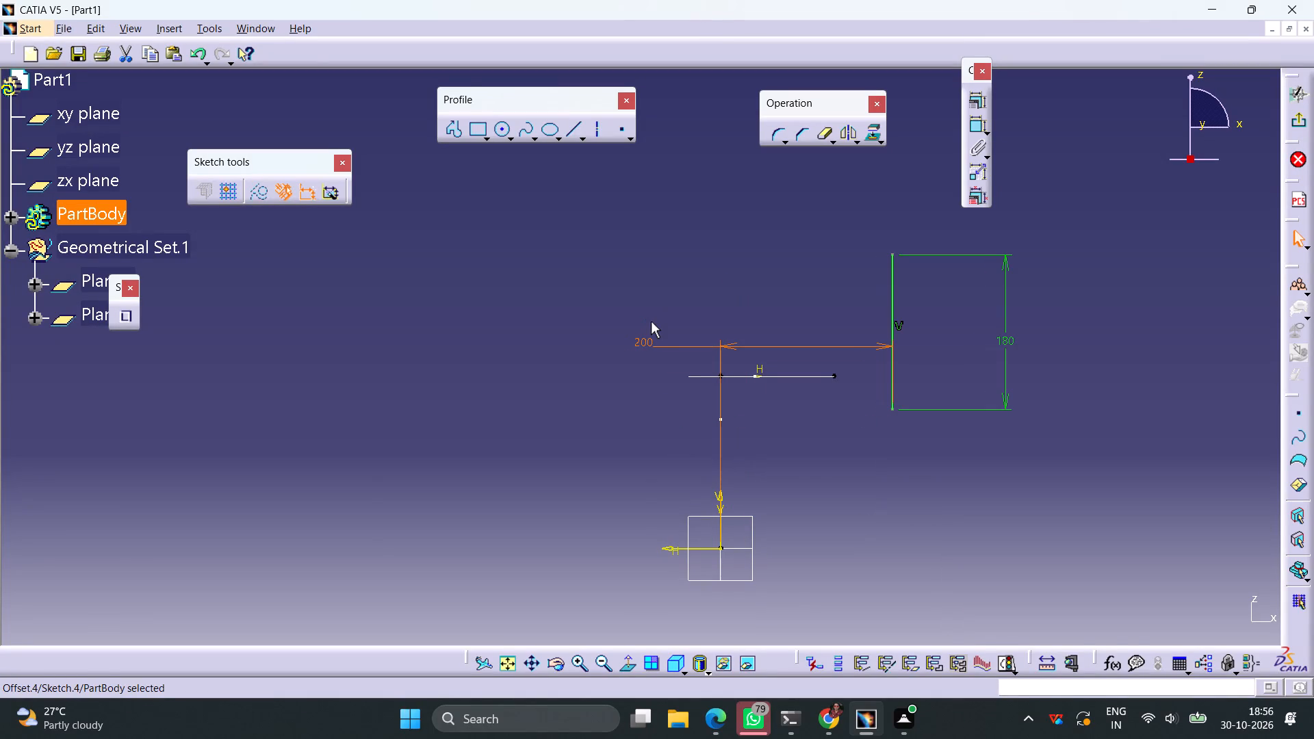
left_click(917, 508)
Move the vertical line's lower endpoint close to the second sketch's line and constrain it coincident with that line.
left_click_drag(892, 411, 890, 384)
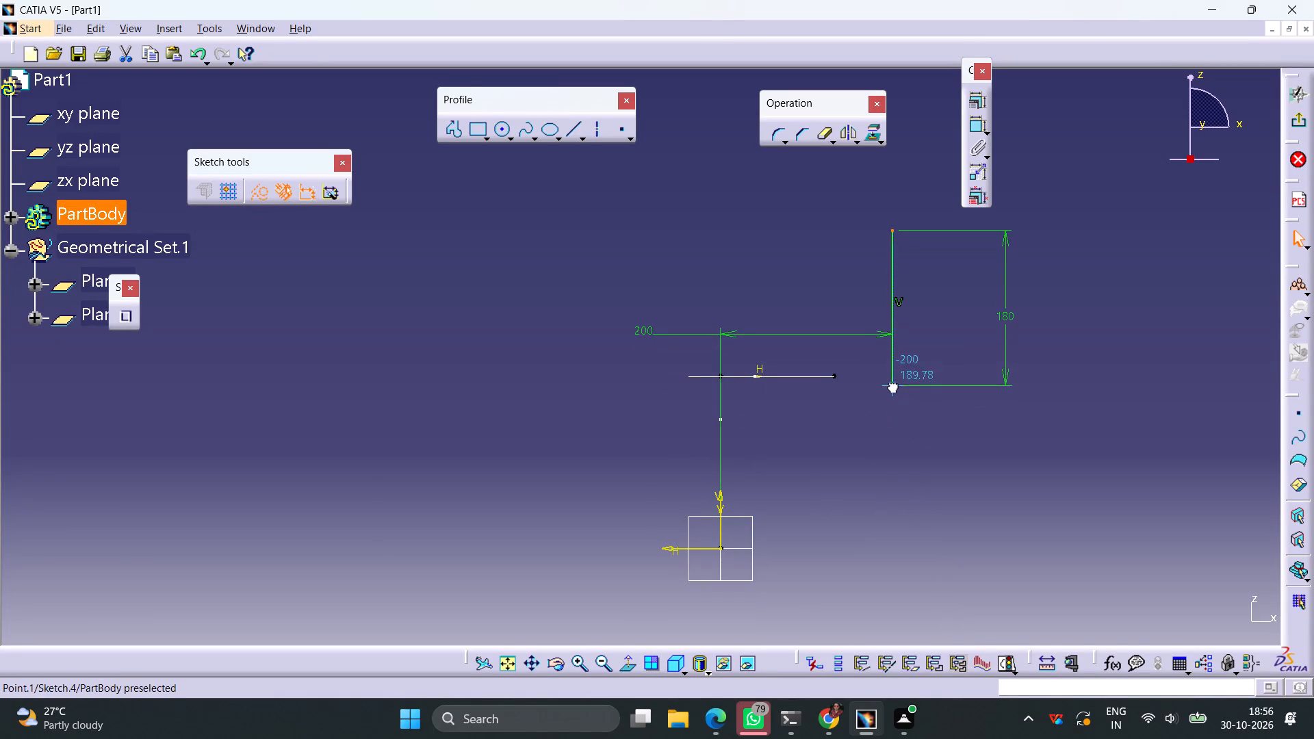
left_click_drag(890, 384, 888, 368)
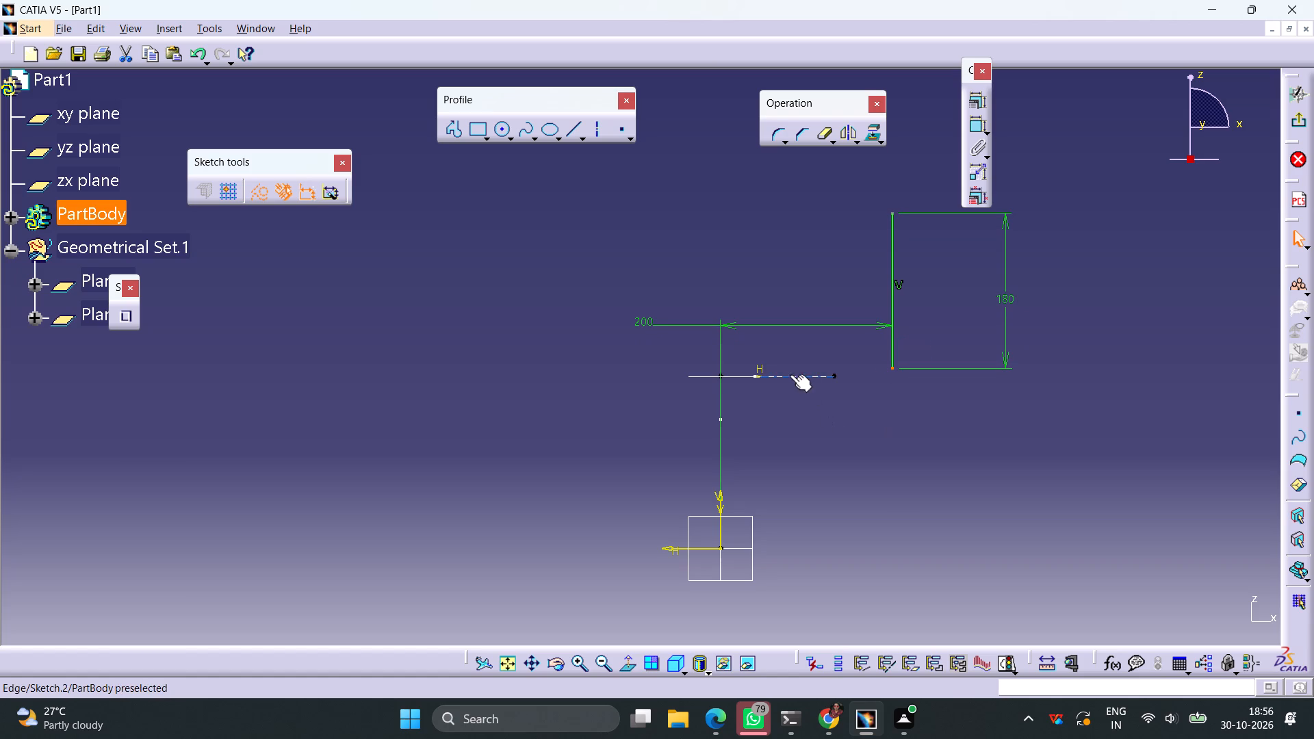
left_click(790, 374, "ctrl")
left_click(972, 124)
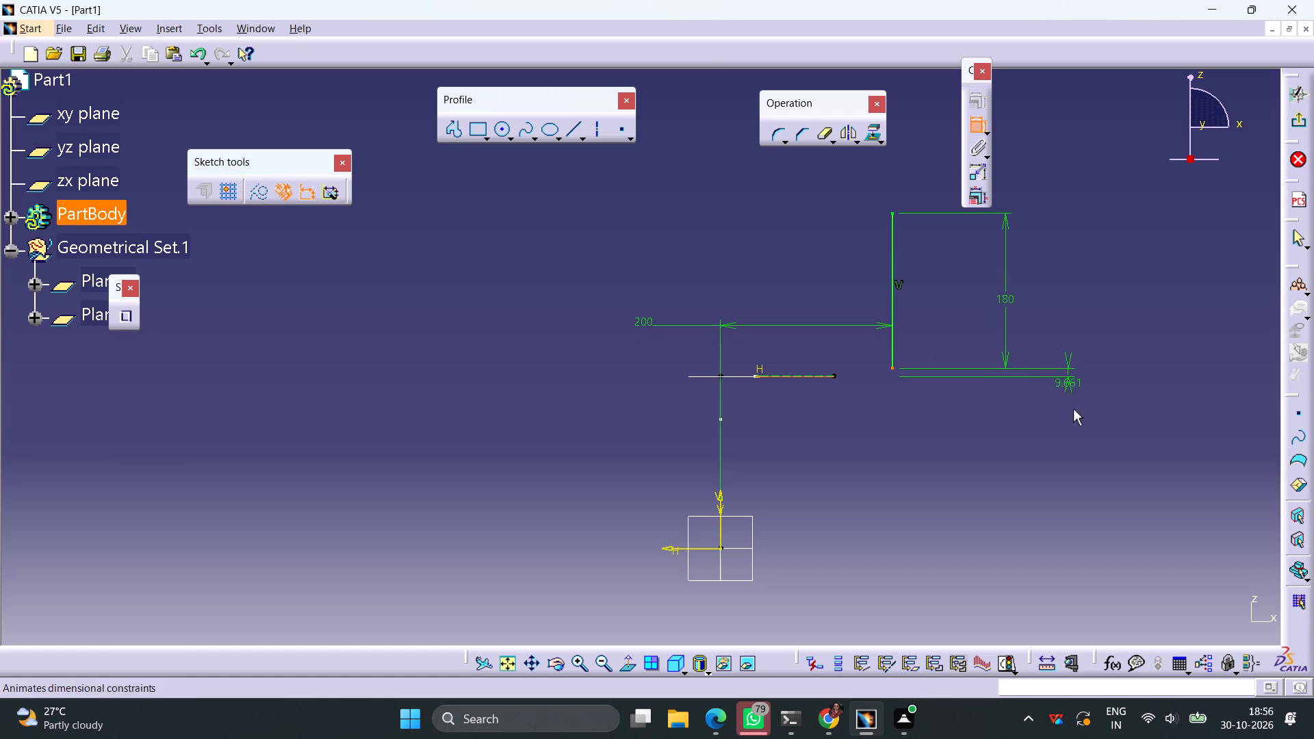
right_click(1072, 437)
left_click(1144, 521)
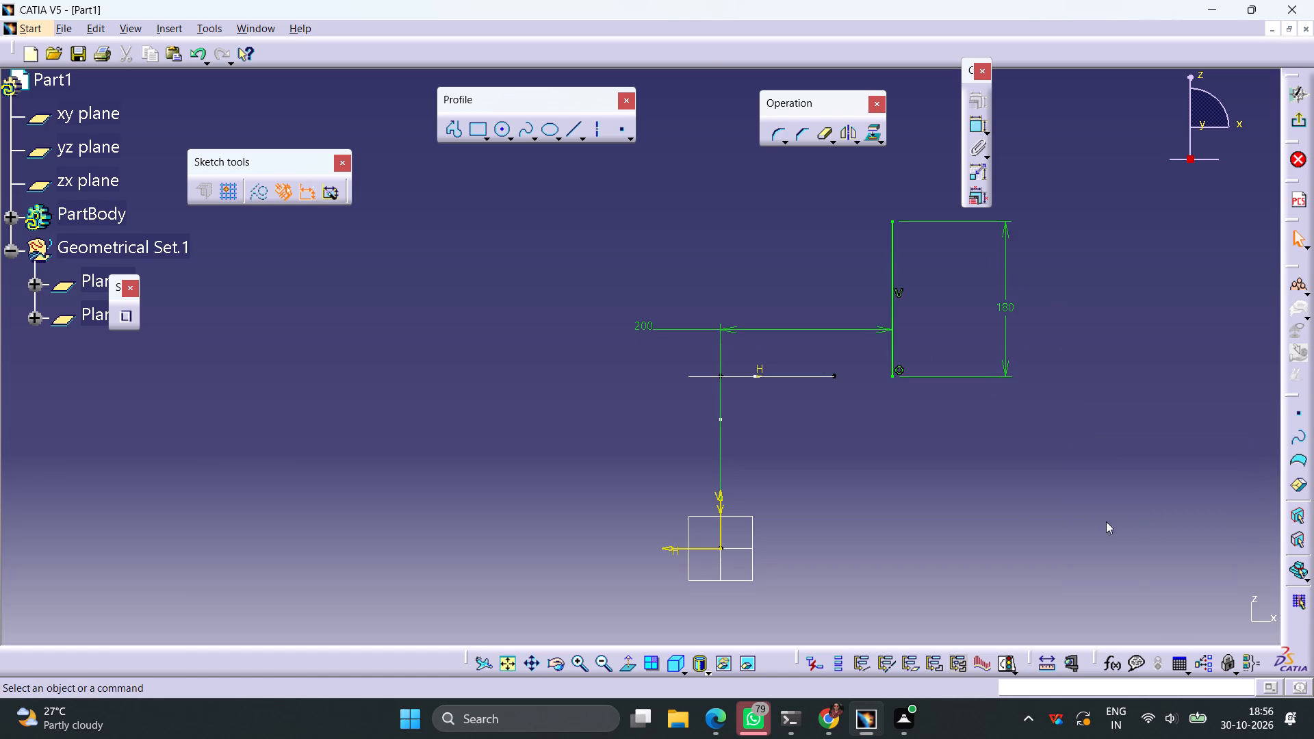
left_click(1001, 518)
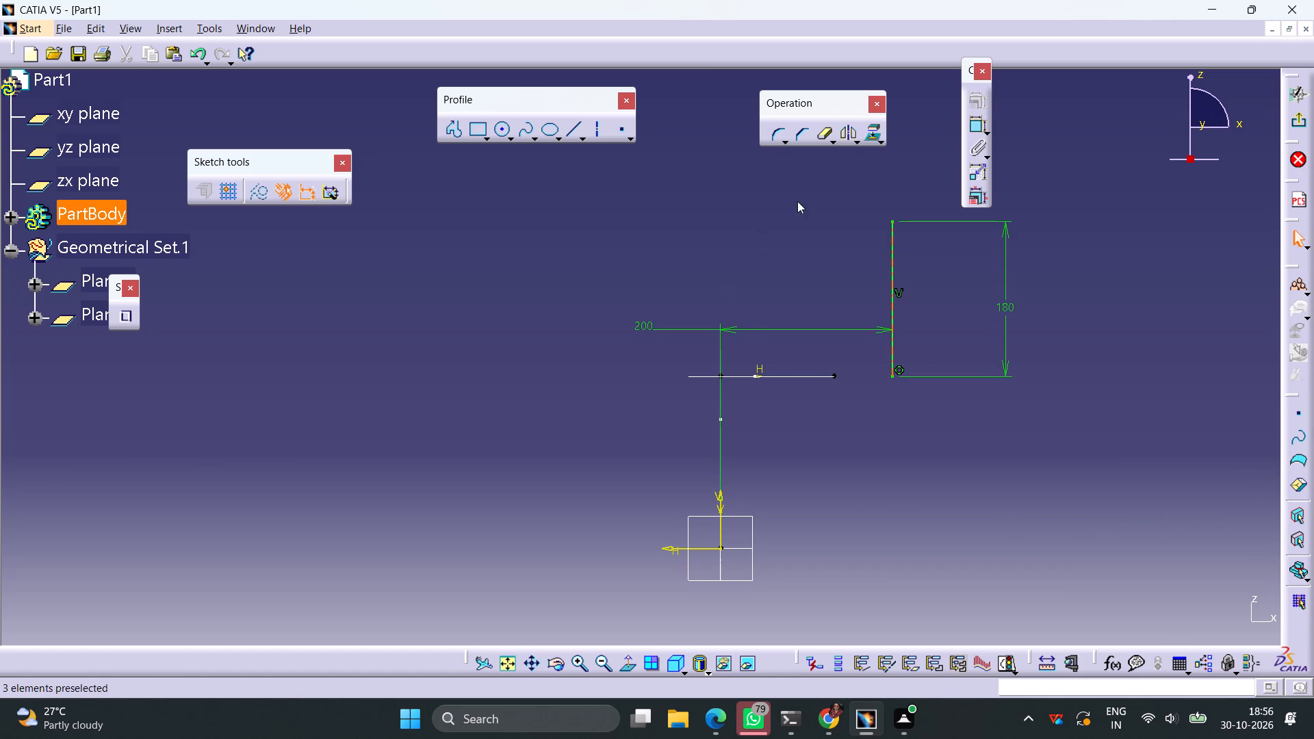
Draw a horizontal line from the vertical line's lower end and make its free end coincident with the second sketch's endpoint.
left_click(569, 134)
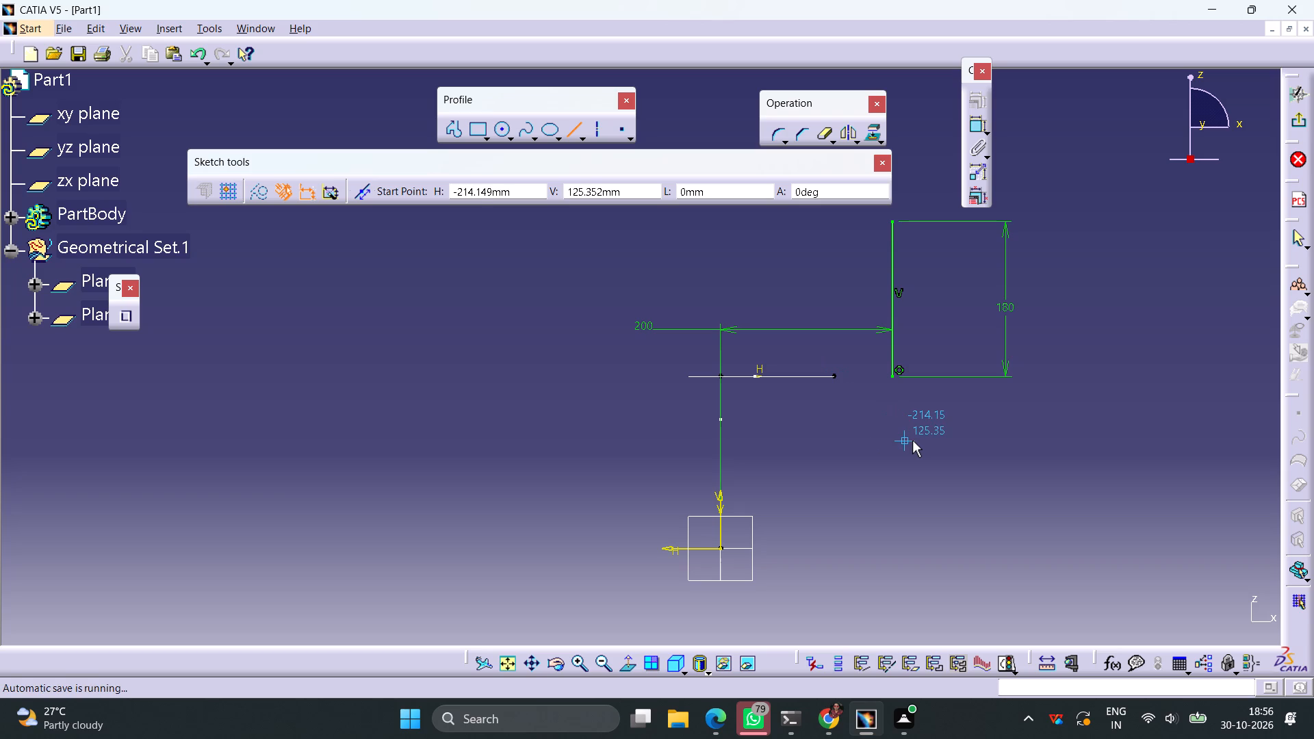
left_click(896, 380)
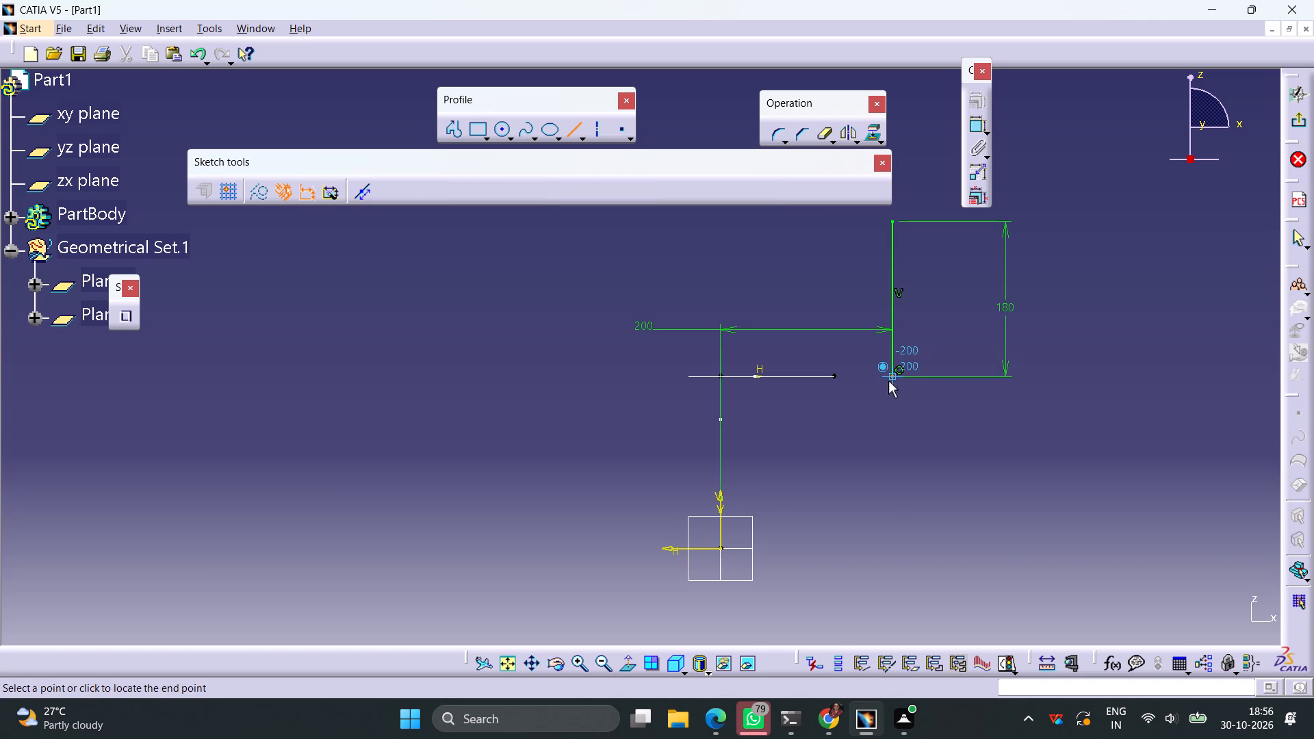
left_click(862, 374)
left_click(872, 409)
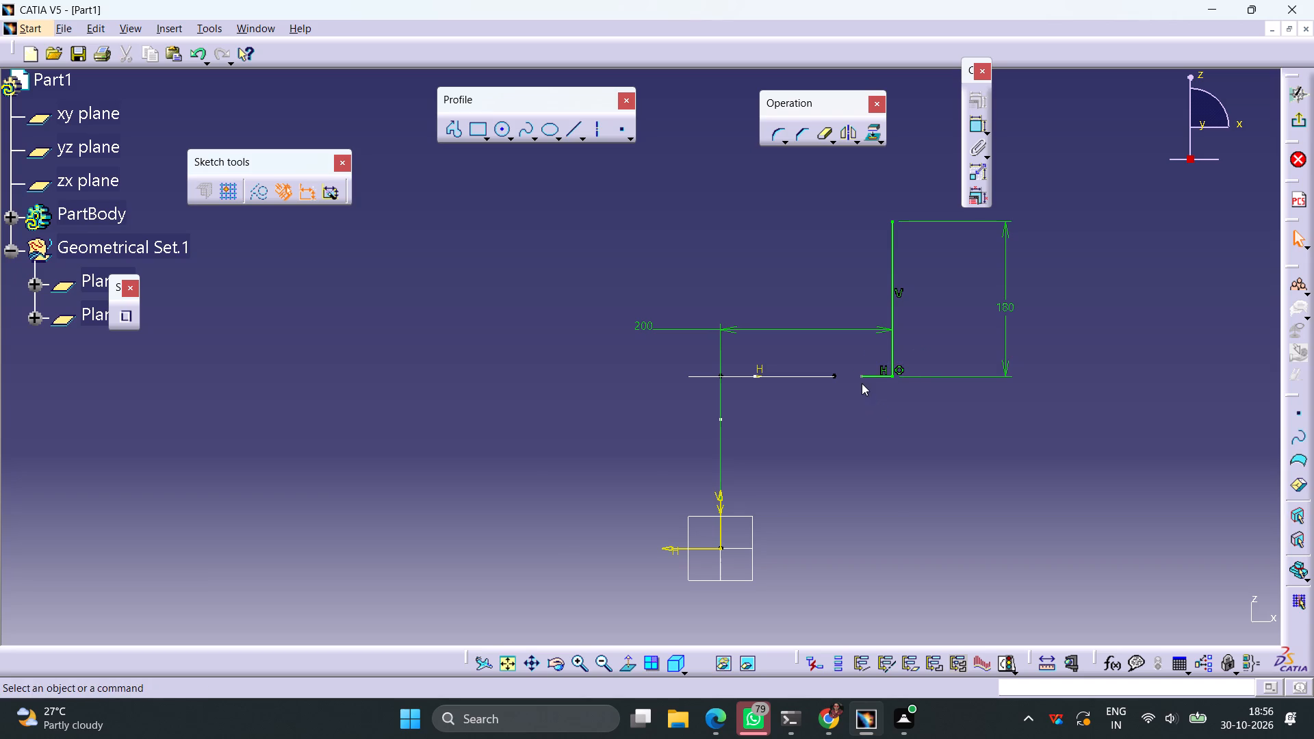
left_click(863, 374)
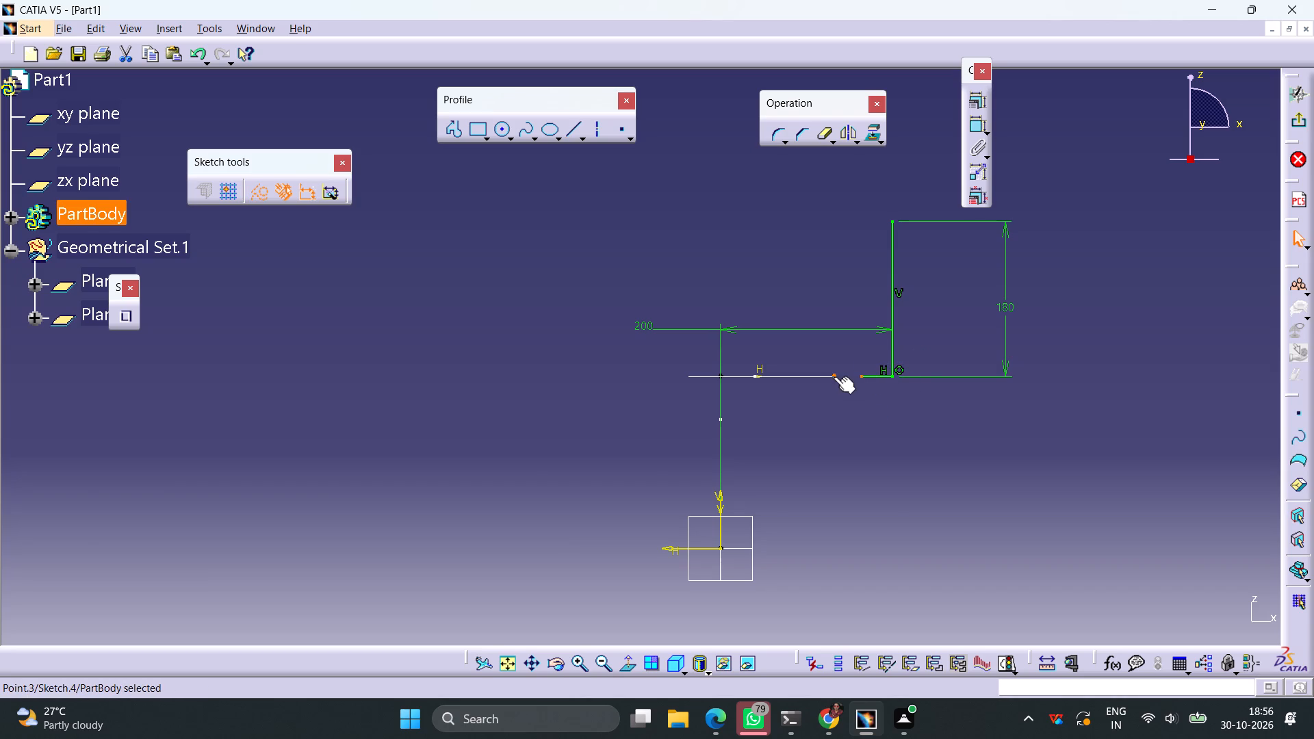
left_click(834, 376, "ctrl")
left_click(975, 101)
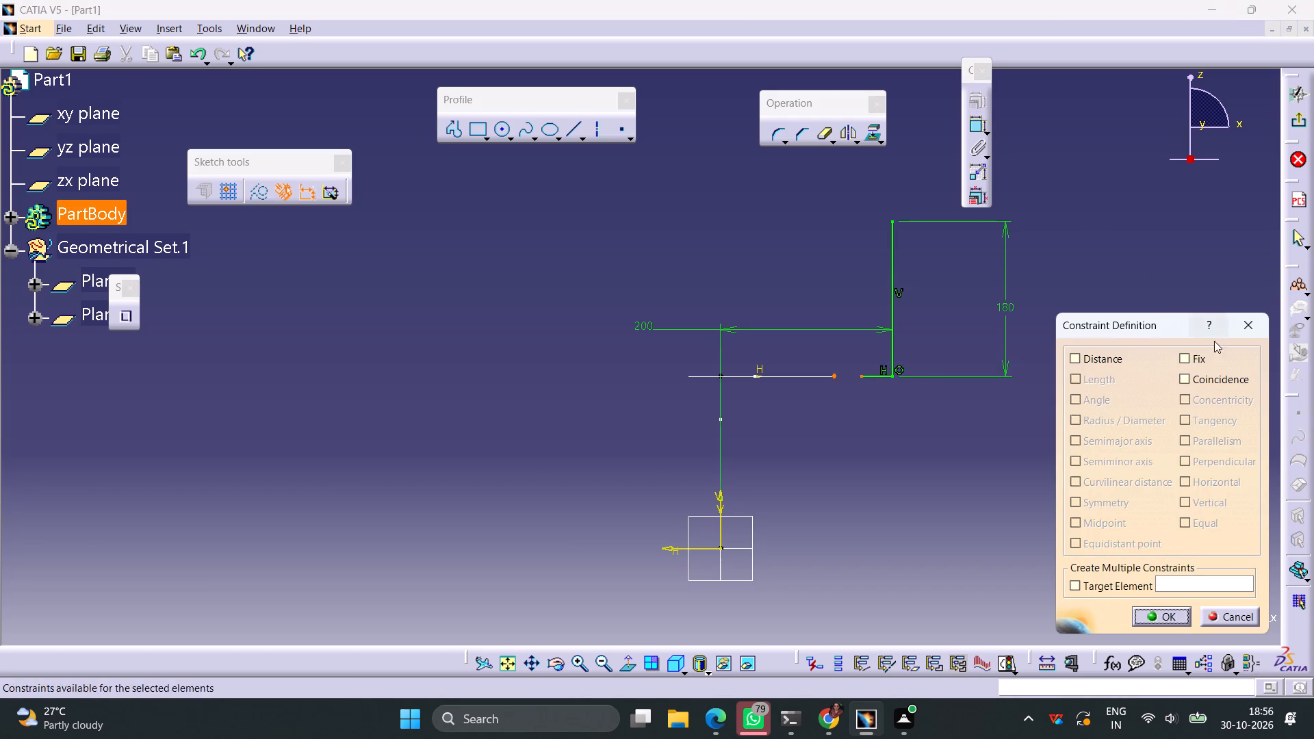
left_click(1196, 378)
left_click(1169, 616)
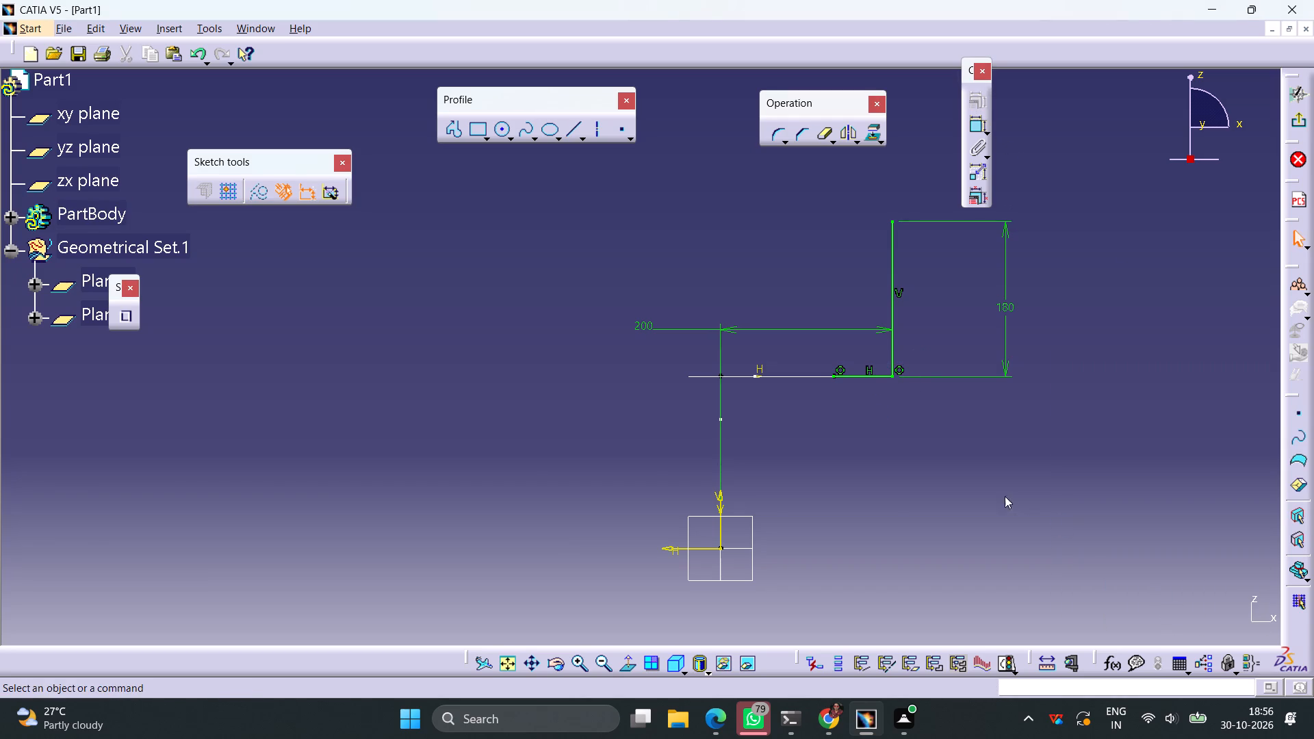
left_click(1005, 496)
Round the corner between the horizontal and vertical lines with a 50 mm radius.
left_click(773, 133)
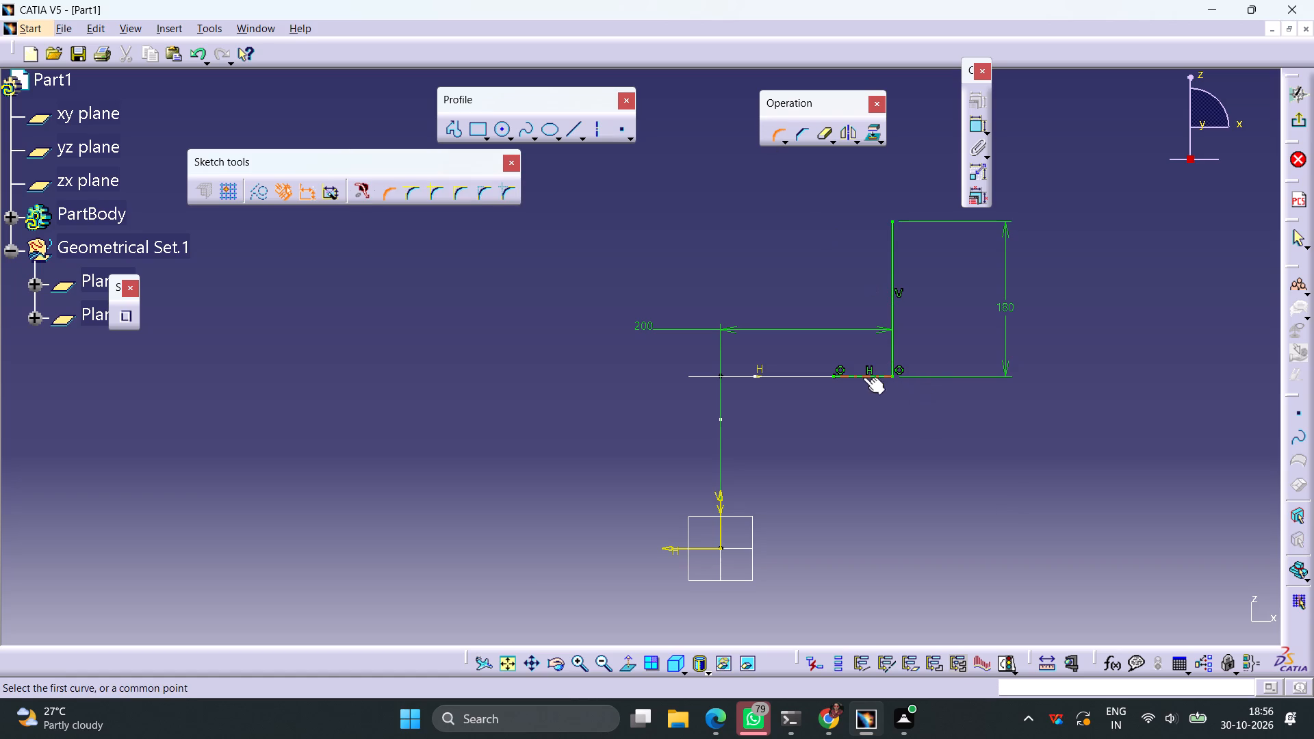
left_click(863, 377)
left_click(894, 341)
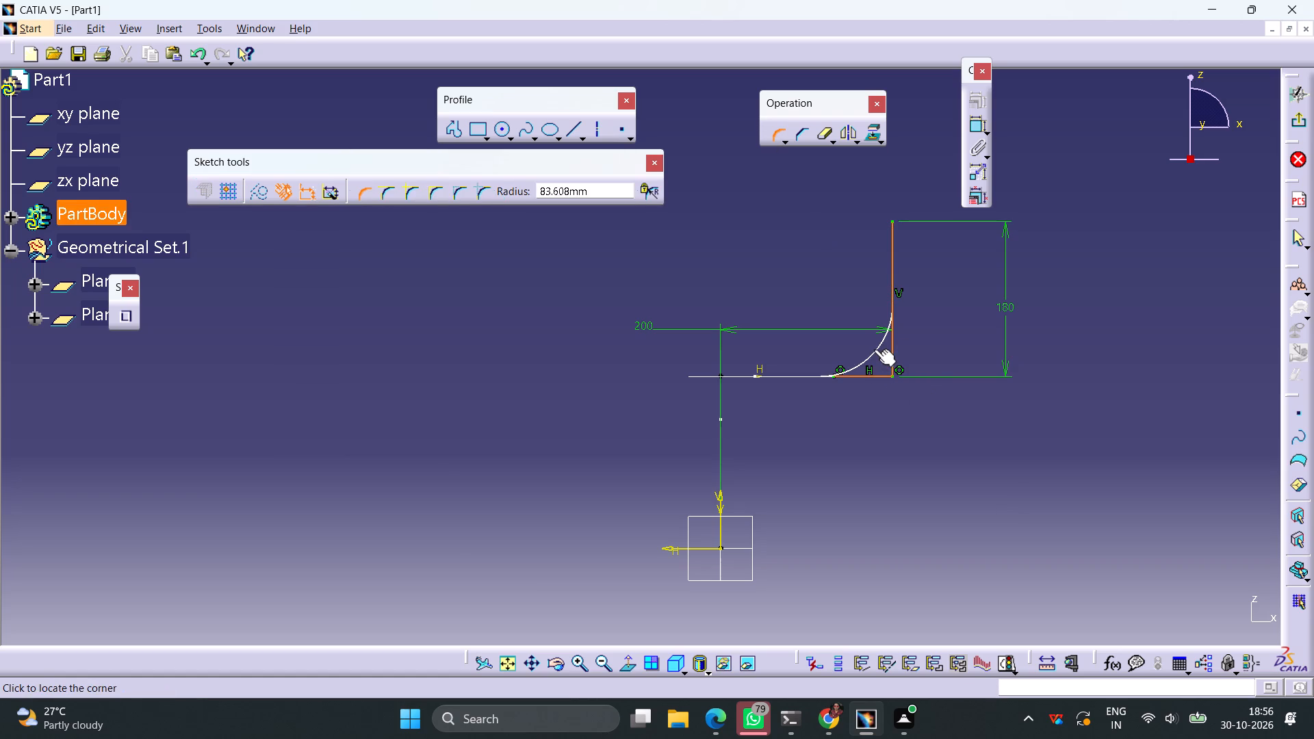
left_click(871, 353)
left_click(736, 399)
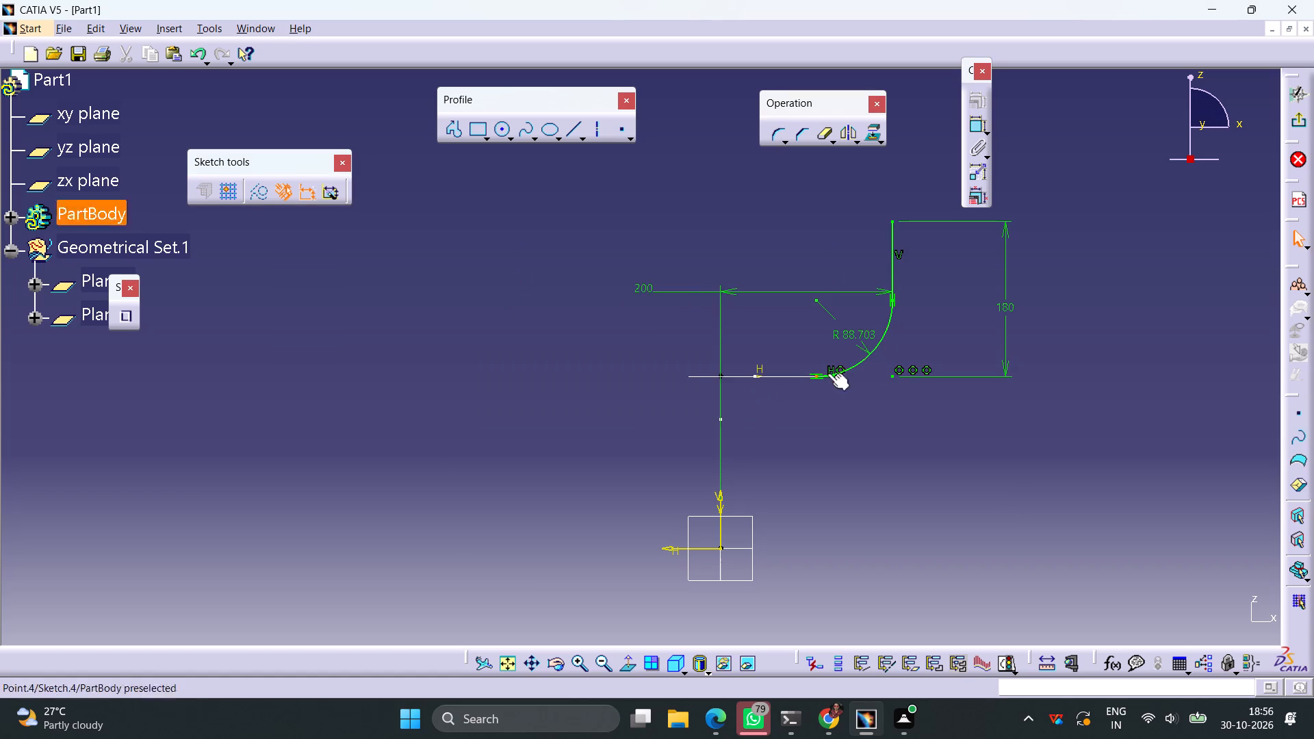
double_click(847, 332)
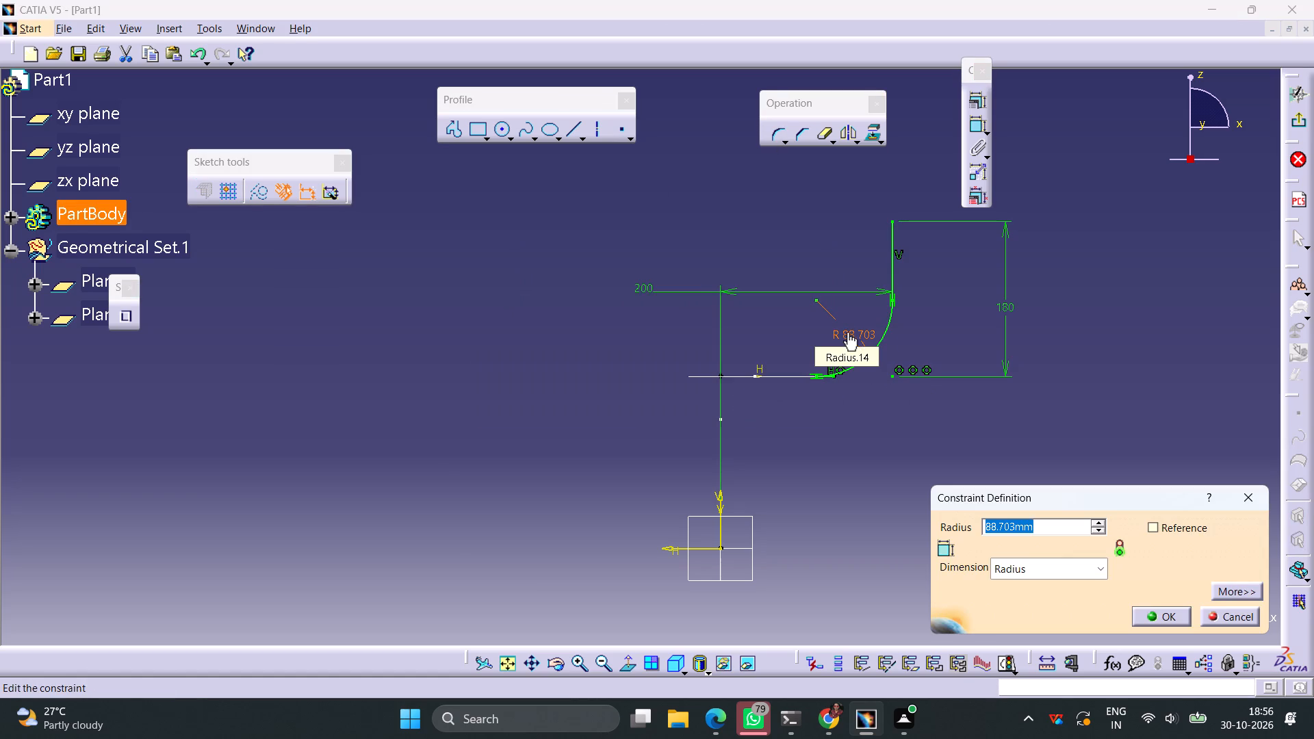
type("50")
key("Return")
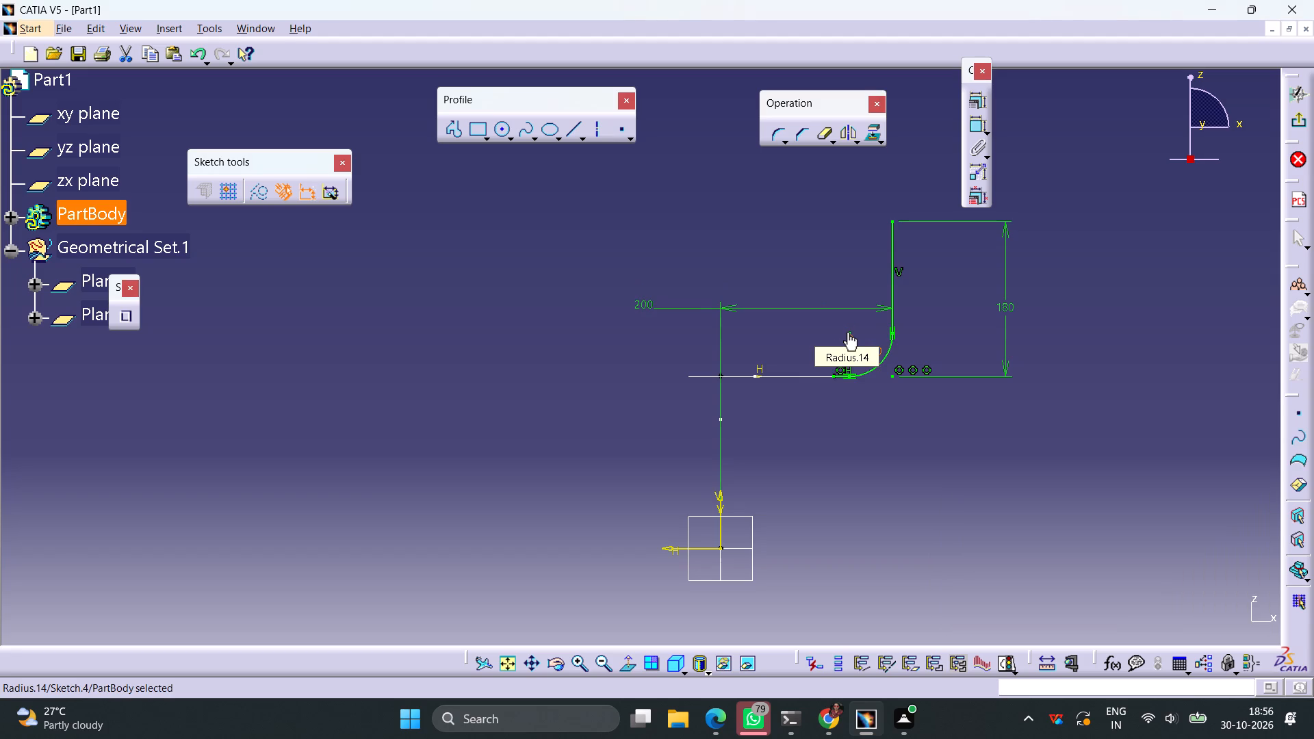
left_click(908, 464)
Check the rounded path's continuity across the three sketches in 3D and exit the sketch.
middle_click_drag(902, 452, 923, 345, "ctrl")
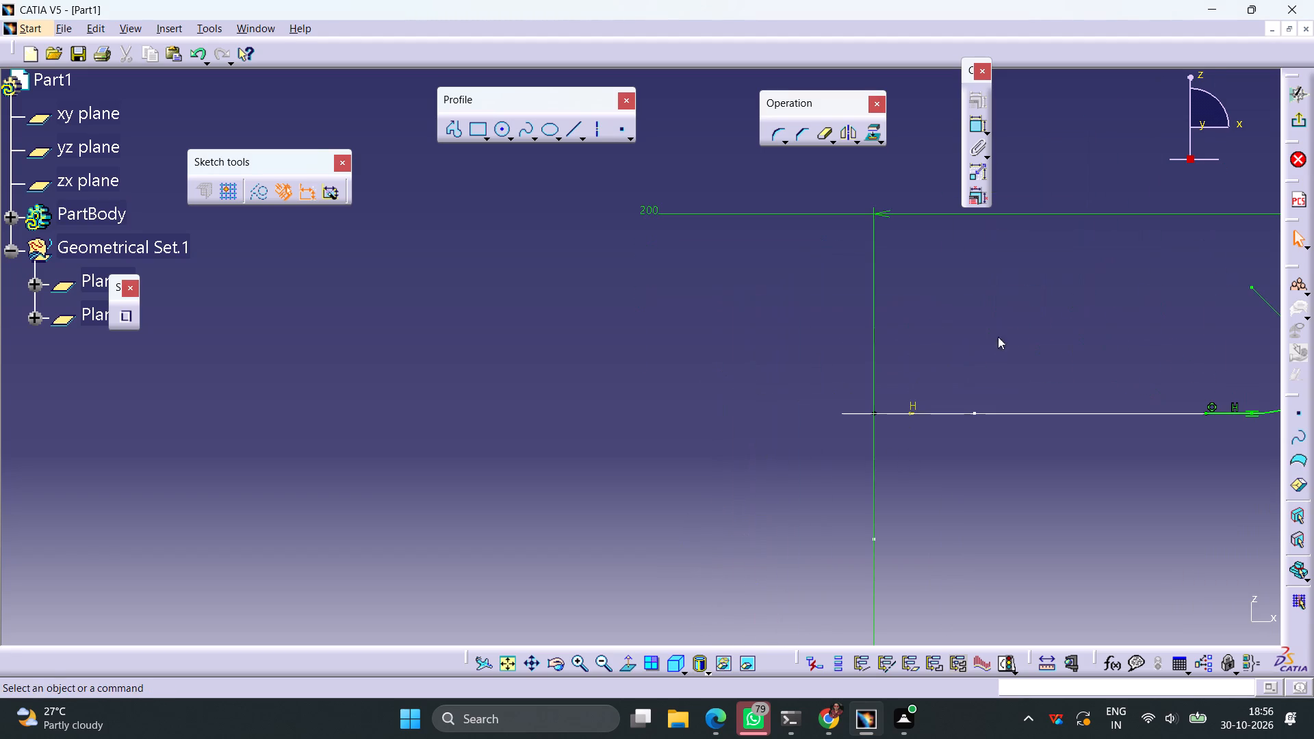
middle_click_drag(1006, 331, 918, 404, "ctrl")
middle_click_drag(1001, 428, 760, 360)
right_click_drag(991, 433, 760, 360)
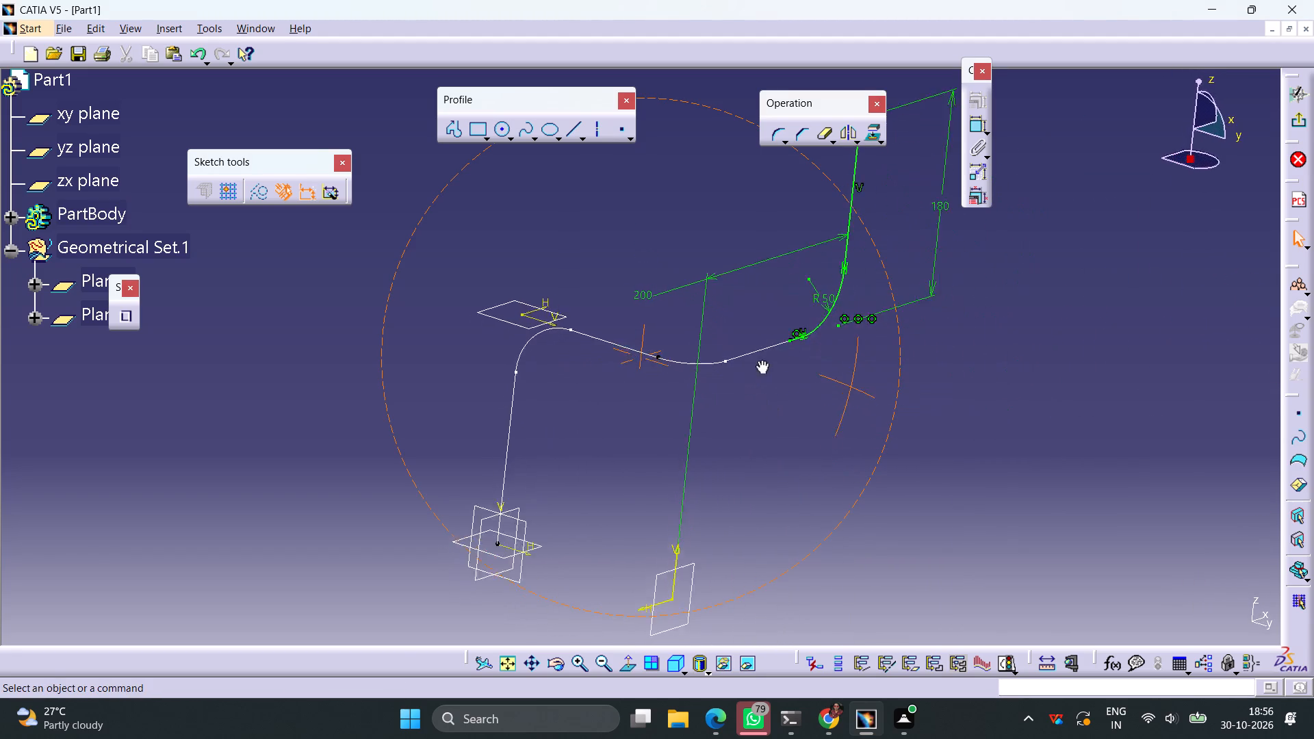
right_click_drag(760, 360, 801, 398)
middle_click_drag(760, 360, 808, 398)
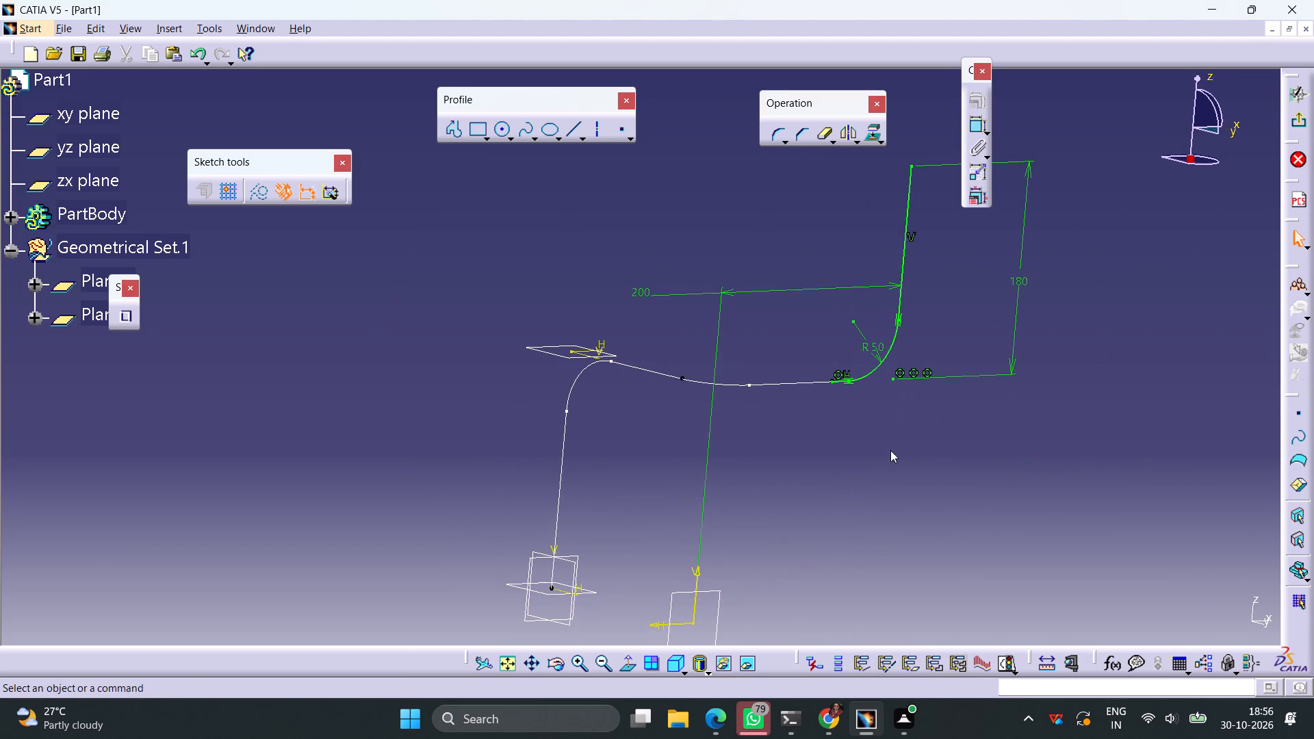
left_click(1294, 122)
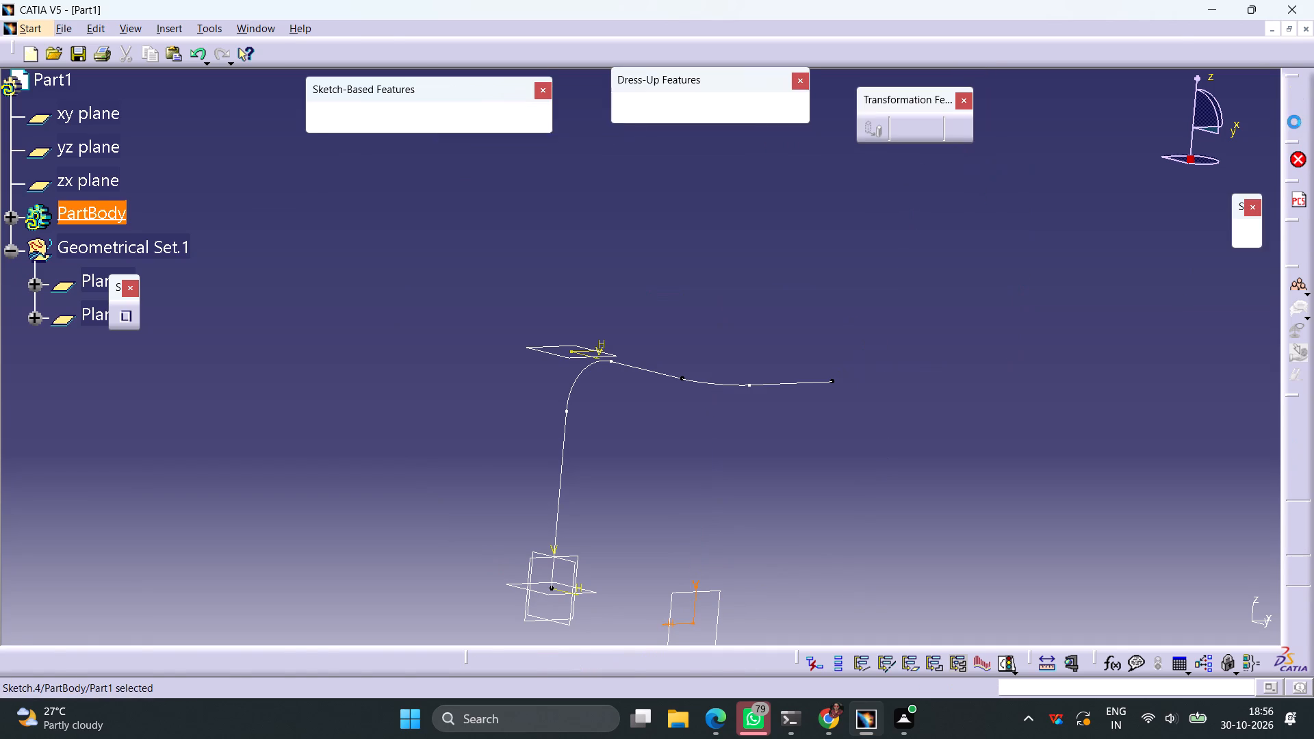
left_click(957, 439)
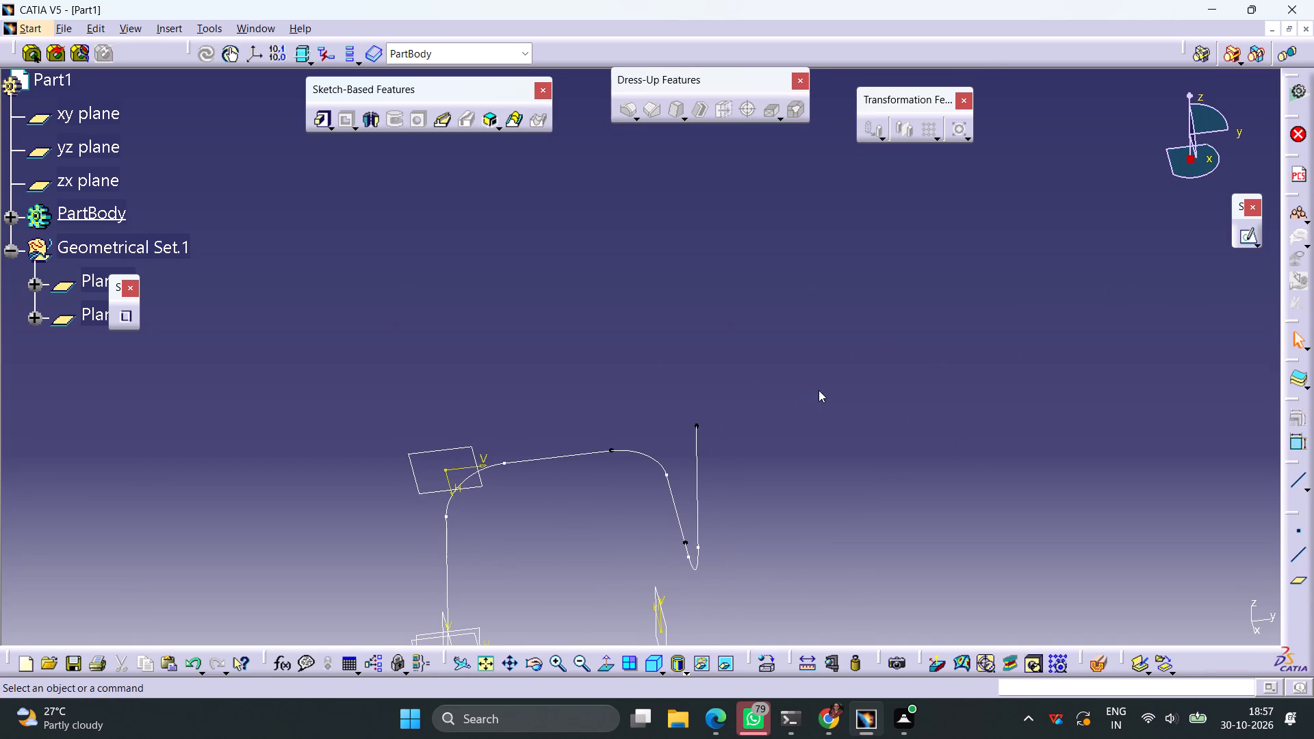
Start another sketch on Plane.2, the vertical offset plane.
middle_click_drag(819, 390, 812, 419, "ctrl")
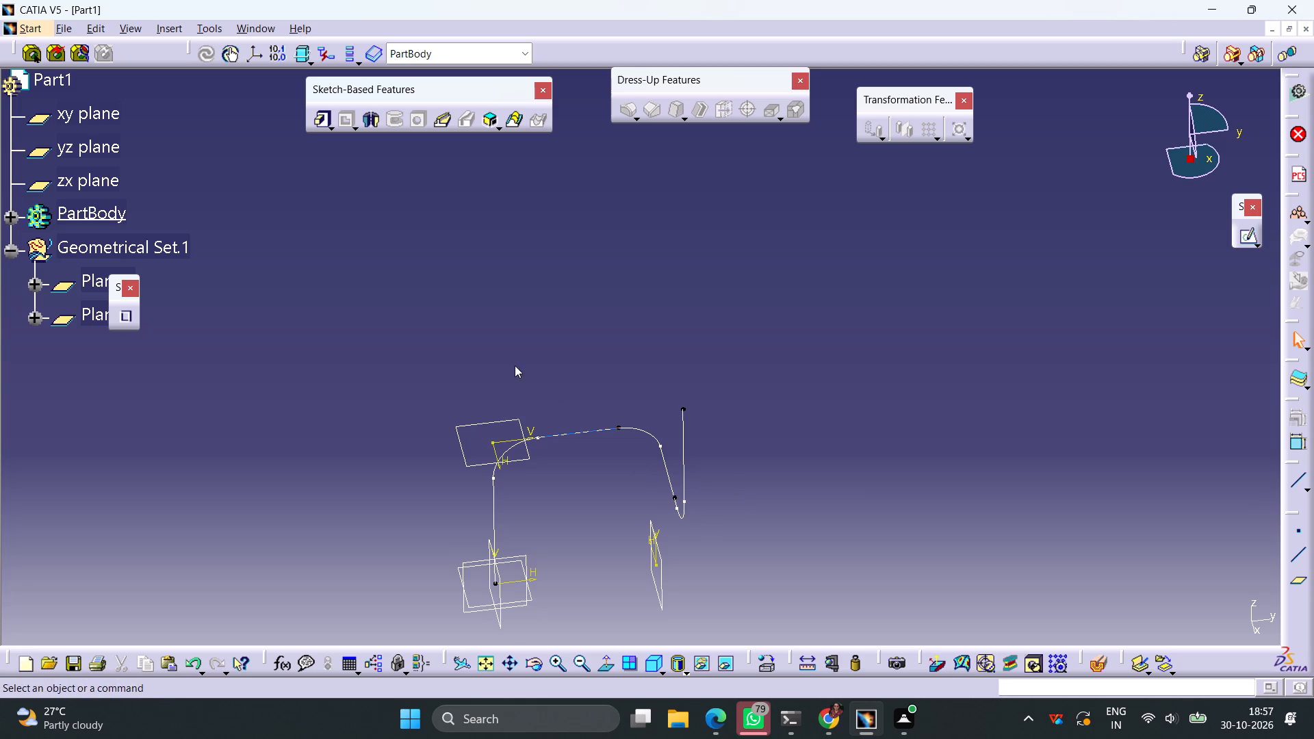
middle_click_drag(510, 363, 704, 353)
right_click_drag(510, 363, 703, 354)
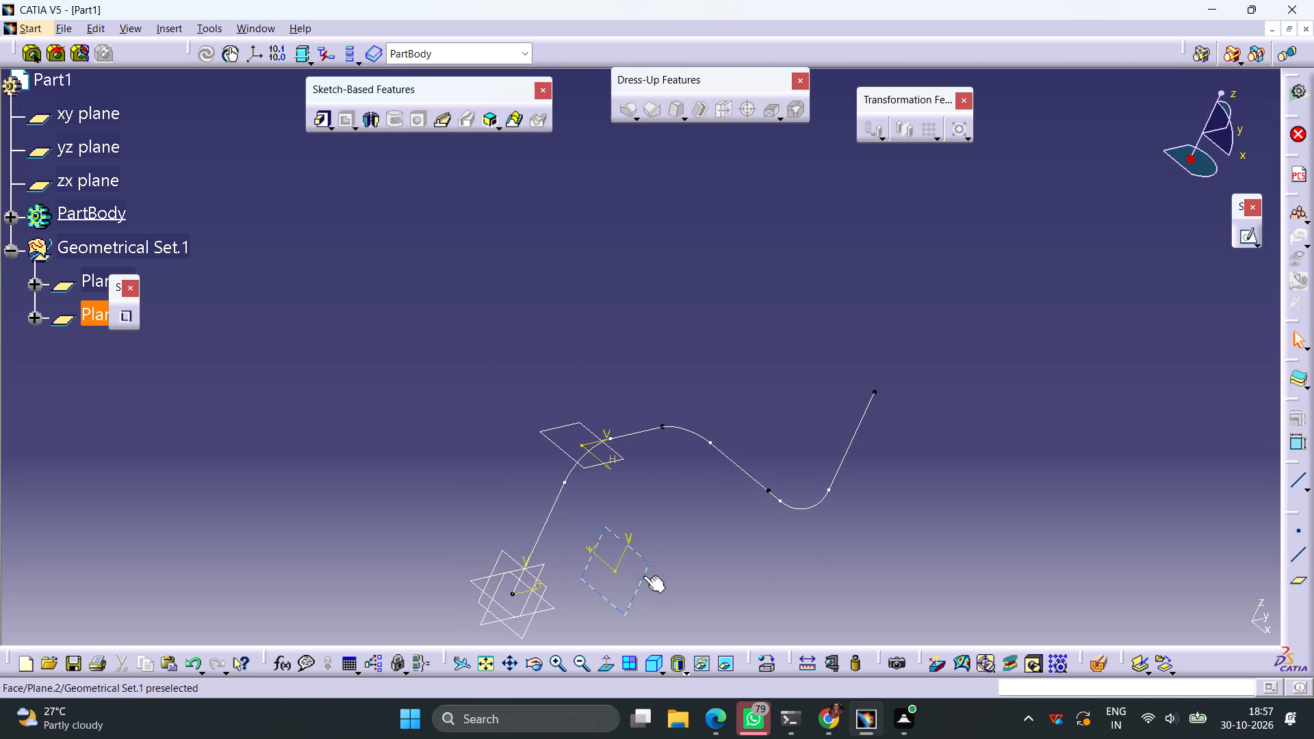
left_click(643, 581)
left_click(1242, 242)
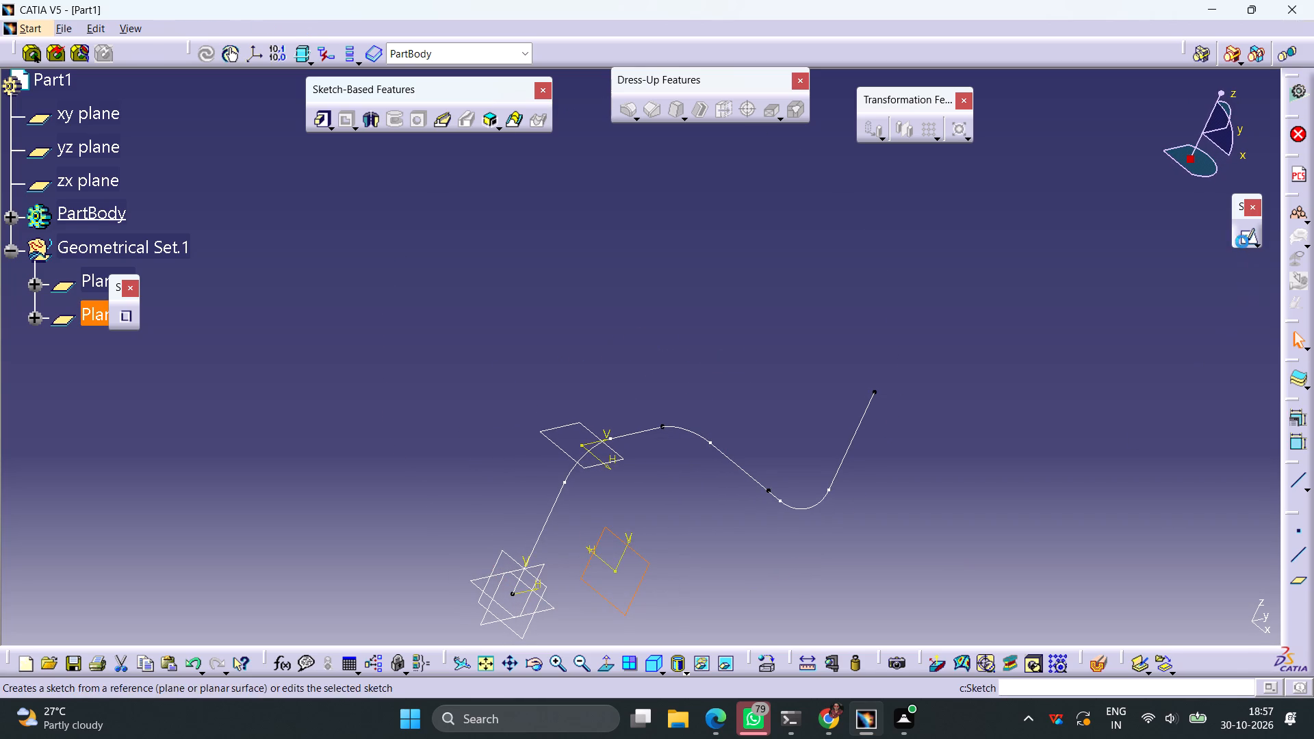
middle_click_drag(977, 391, 559, 367)
right_click_drag(977, 392, 559, 367)
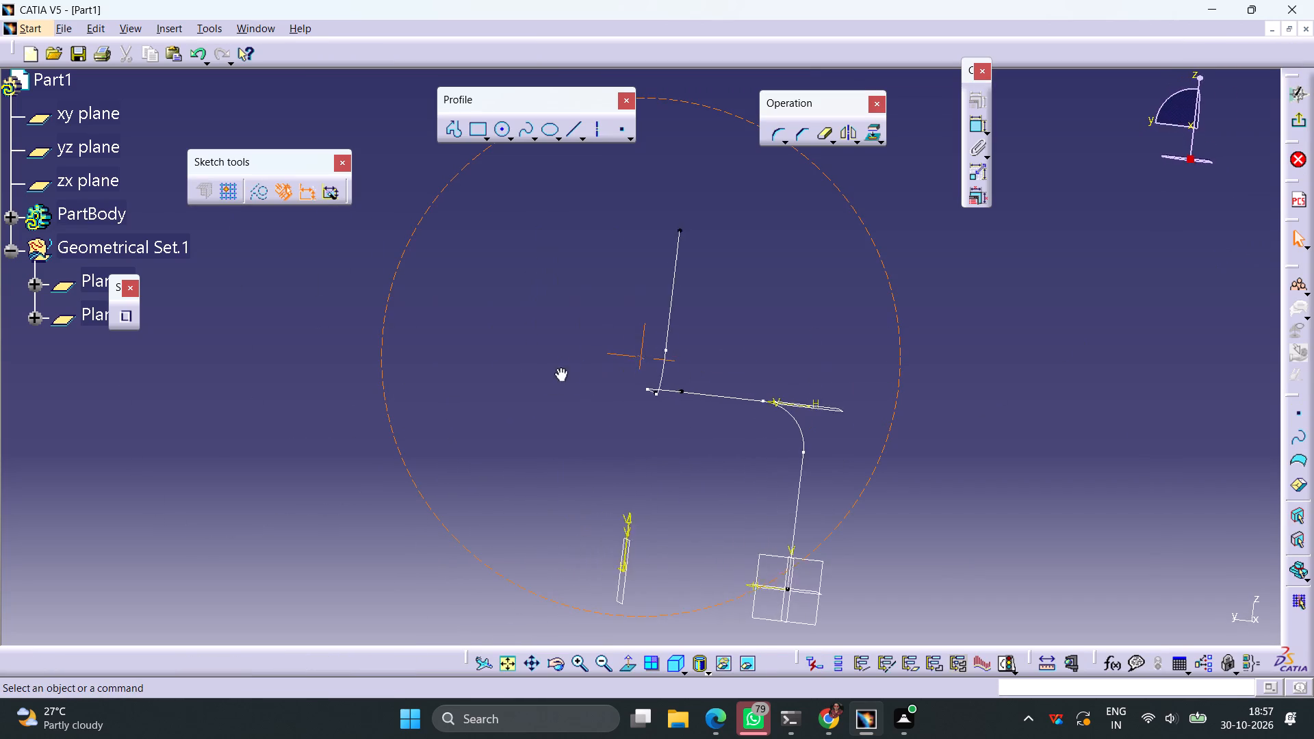
middle_click_drag(559, 367, 1074, 369)
right_click_drag(559, 367, 1074, 369)
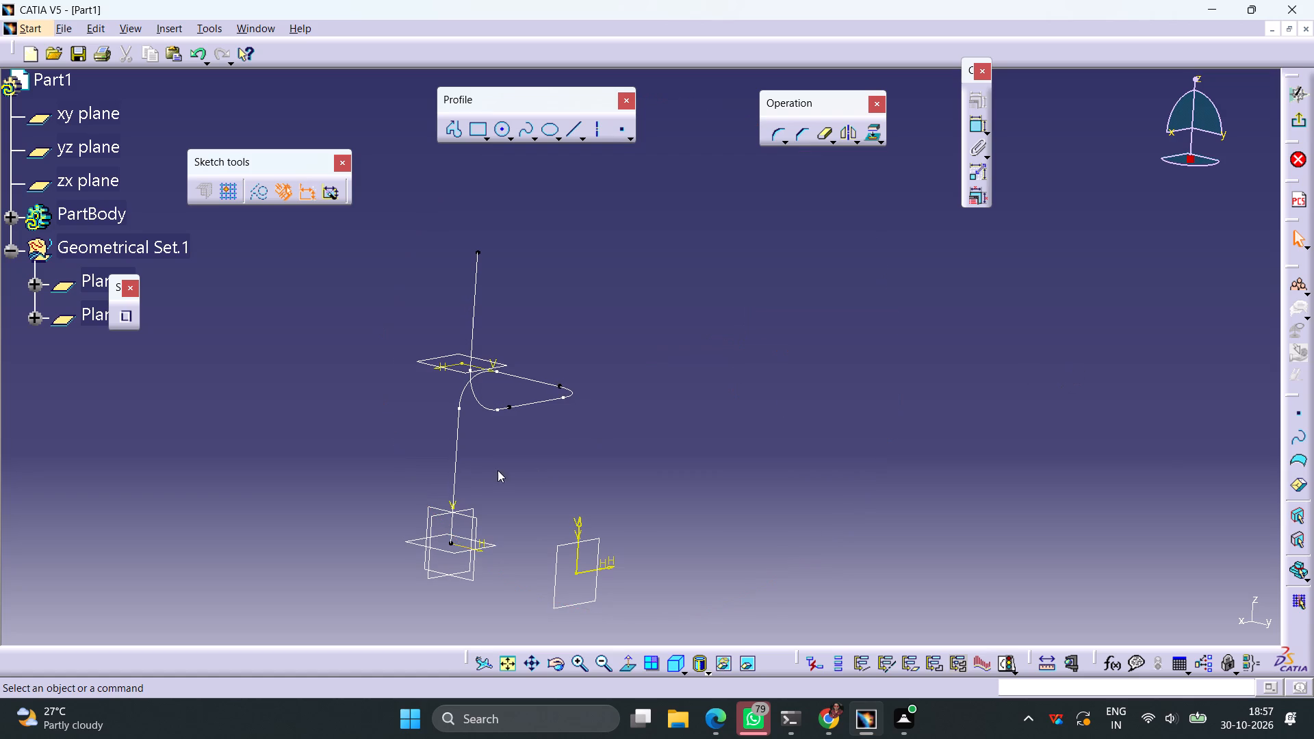
Draw a horizontal line about 173 mm long just above the previous sketch's vertical line, extending away from the existing path.
middle_click_drag(391, 451, 753, 490)
right_click_drag(391, 451, 751, 493)
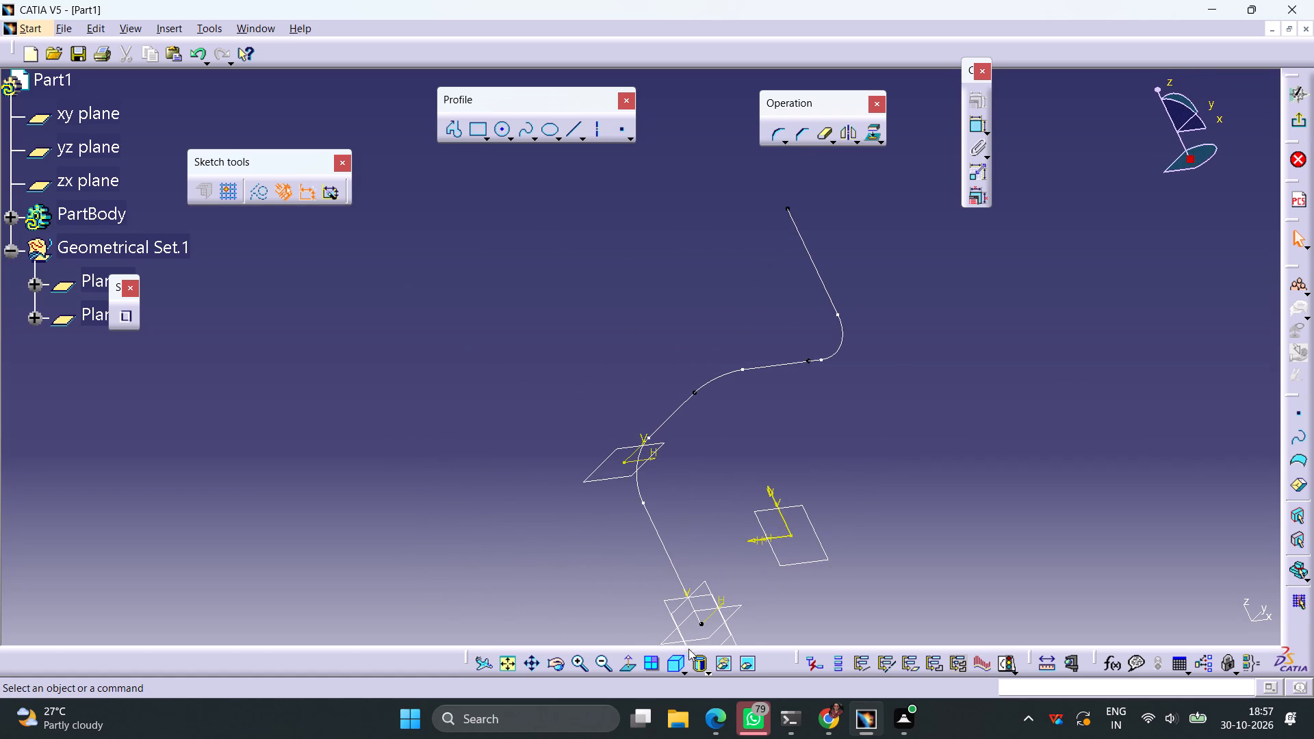
left_click(623, 664)
middle_click_drag(883, 463, 641, 531)
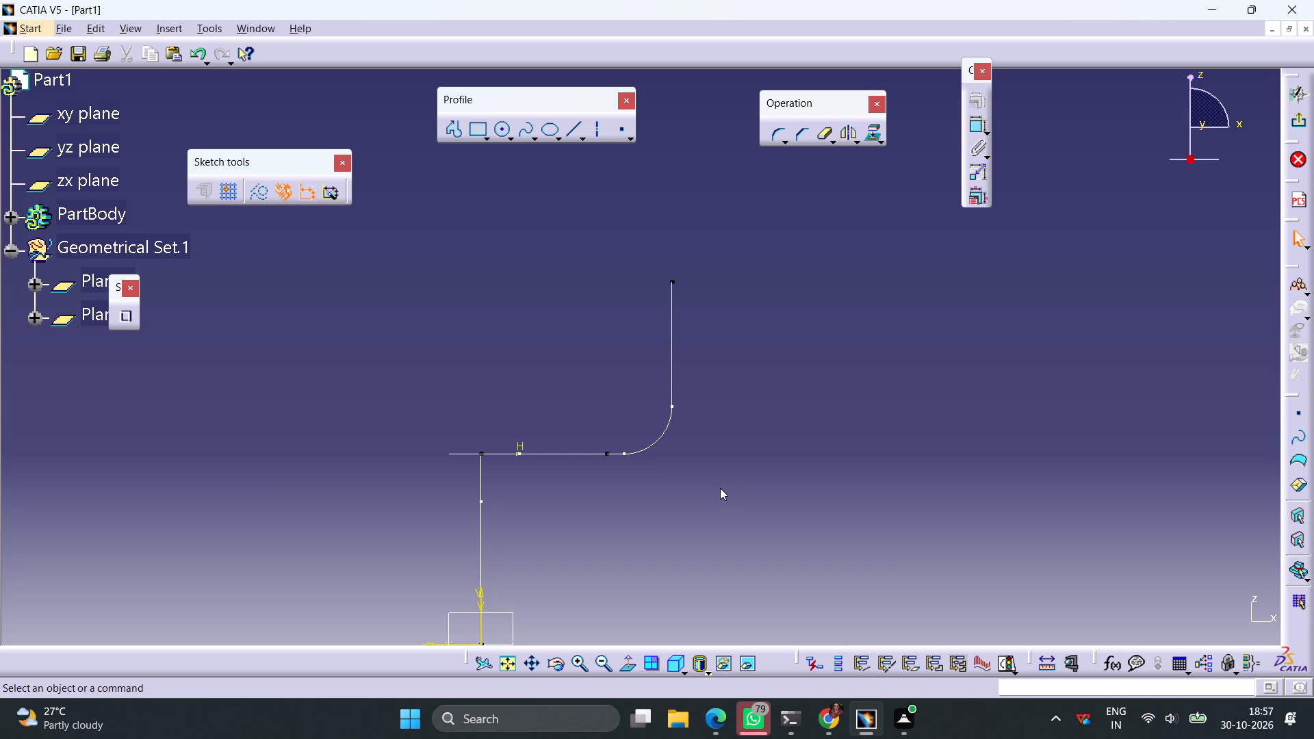
left_click(574, 129)
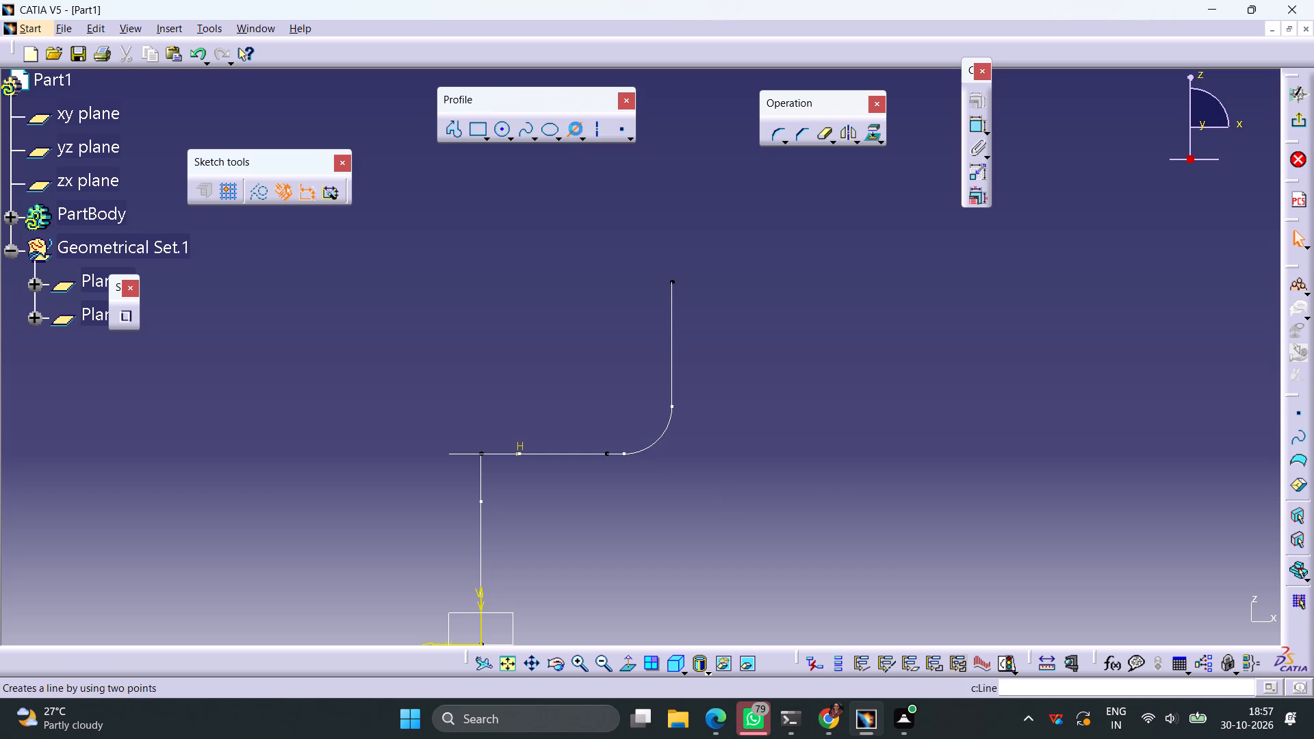
left_click(680, 255)
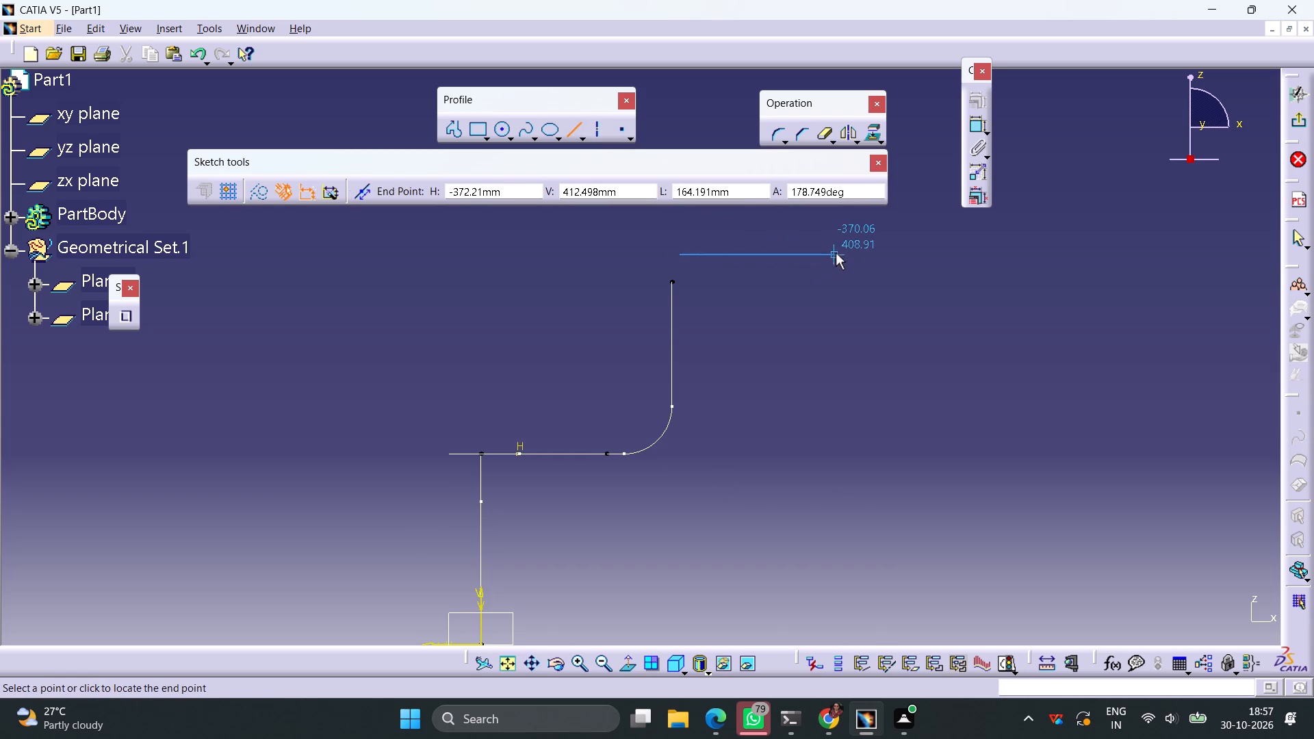
left_click(846, 253)
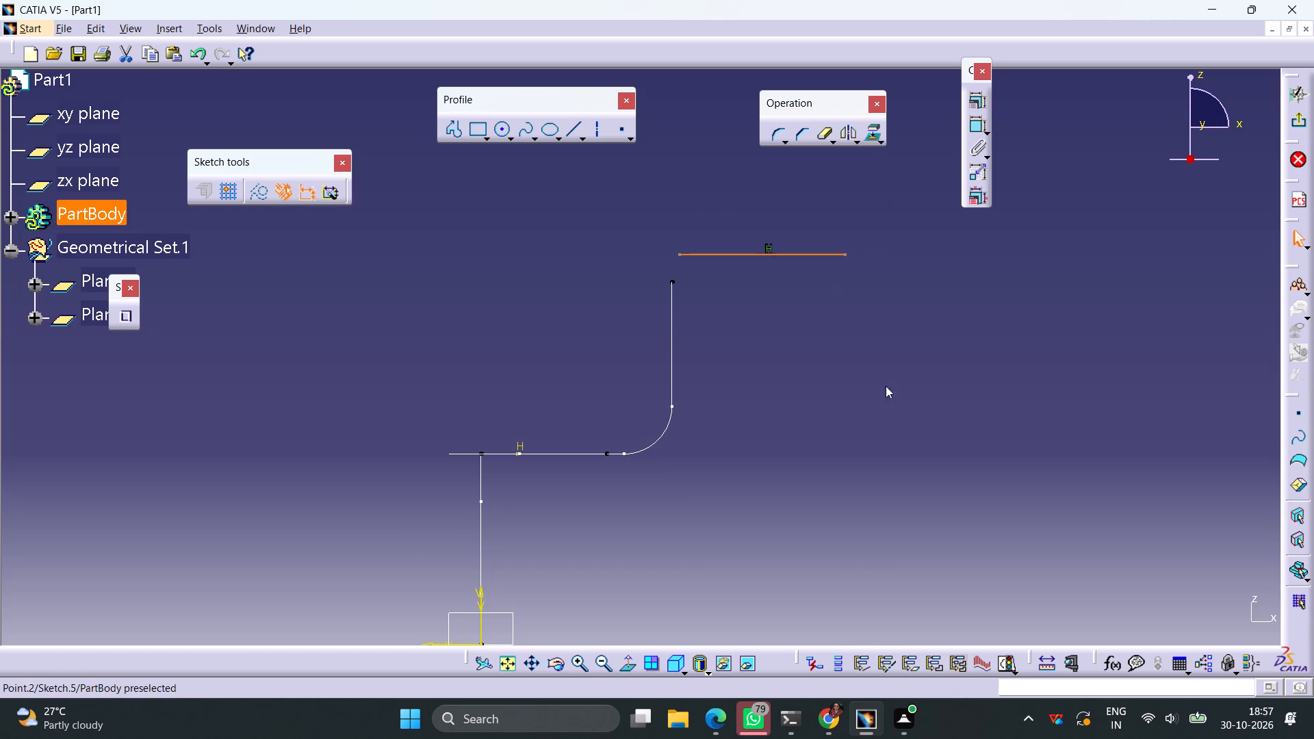
left_click(867, 375)
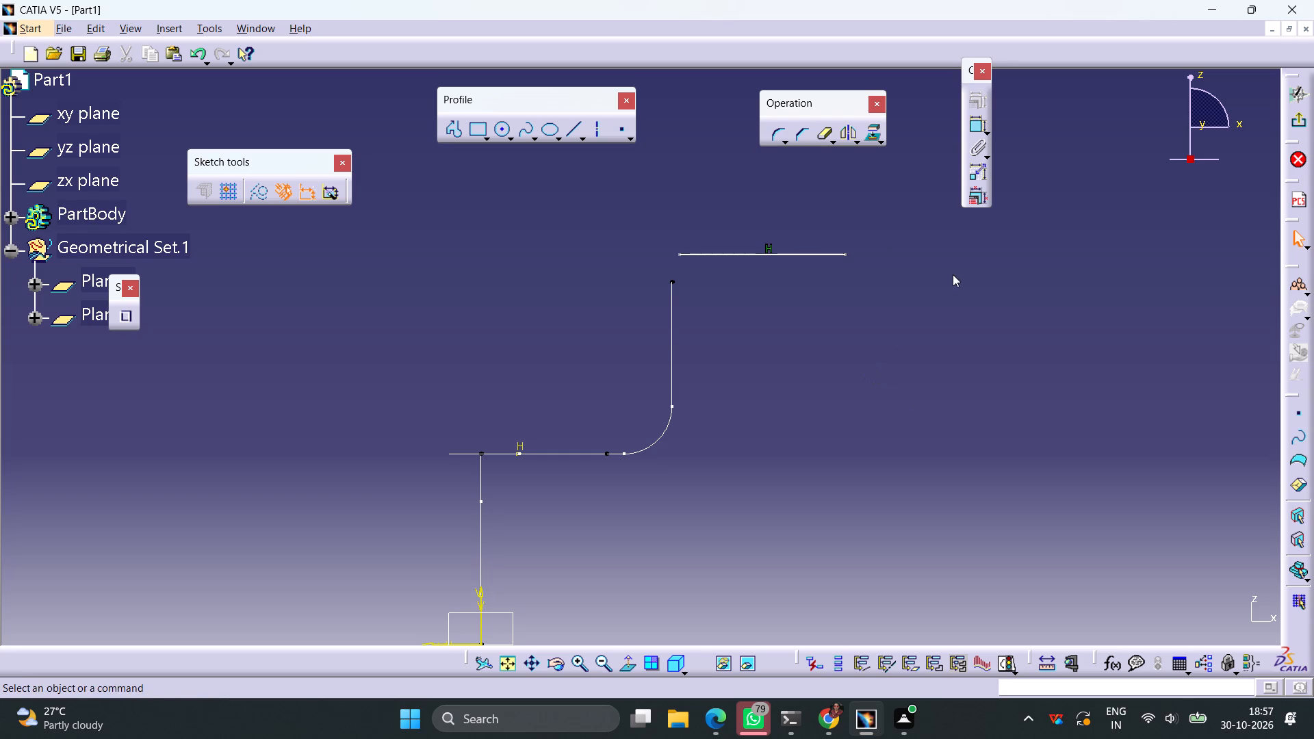
Dimension the new horizontal line's length and set it to 200 mm.
left_click(970, 129)
left_click(813, 255)
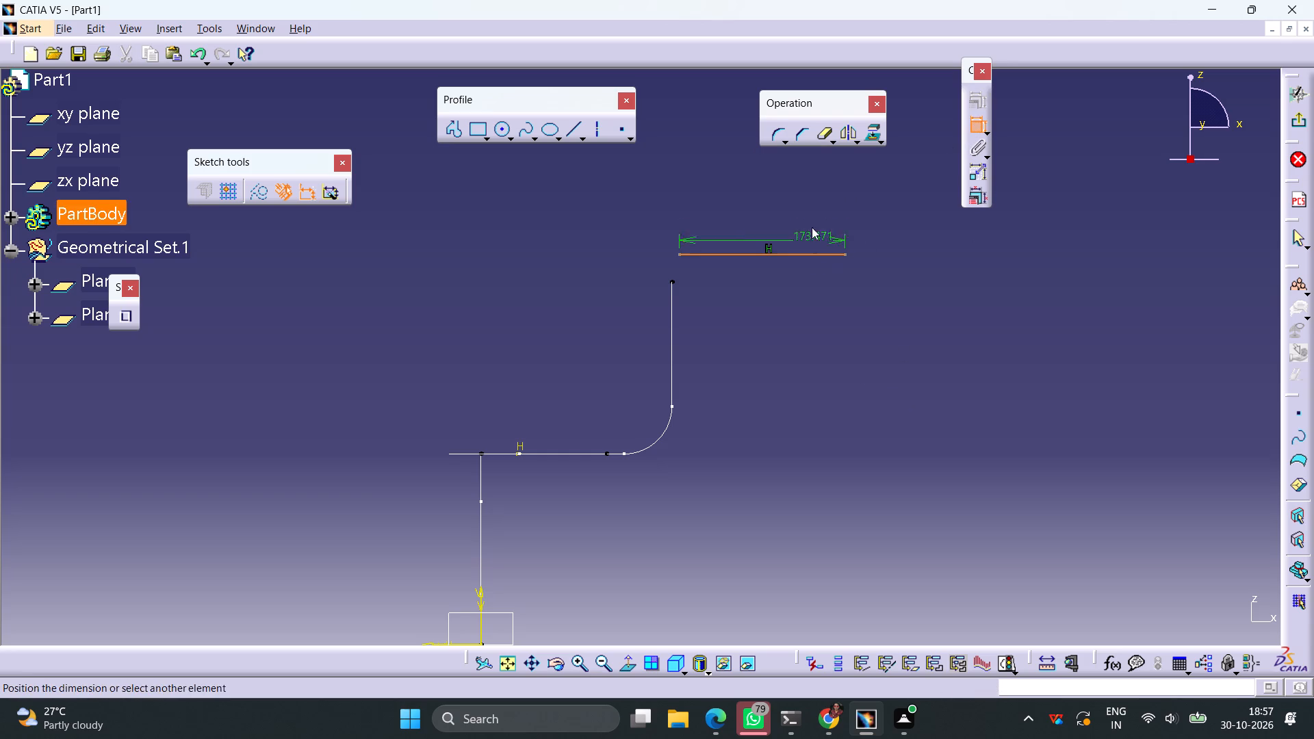
left_click(803, 203)
double_click(801, 200)
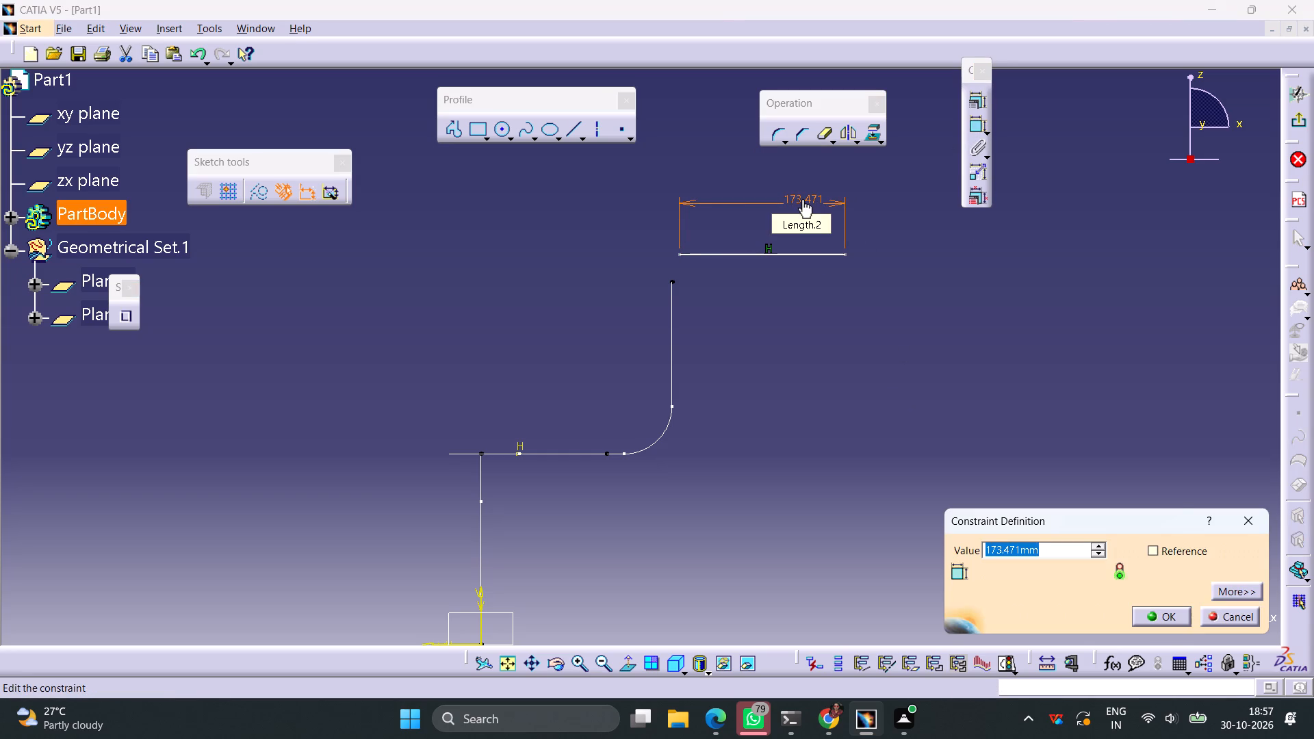
type("200")
key("Return")
left_click(793, 315)
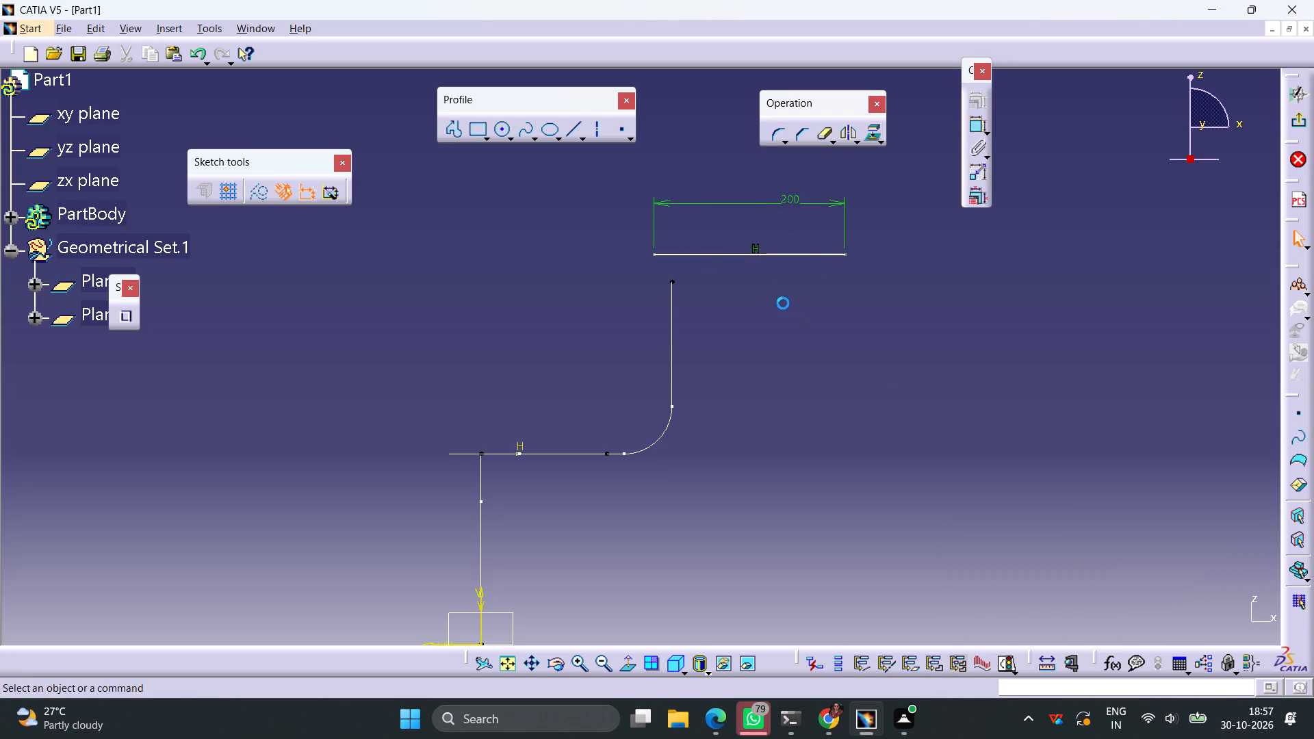
Make the horizontal line's nearer endpoint coincident with the upper end of the previous sketch's vertical line.
left_click(653, 253)
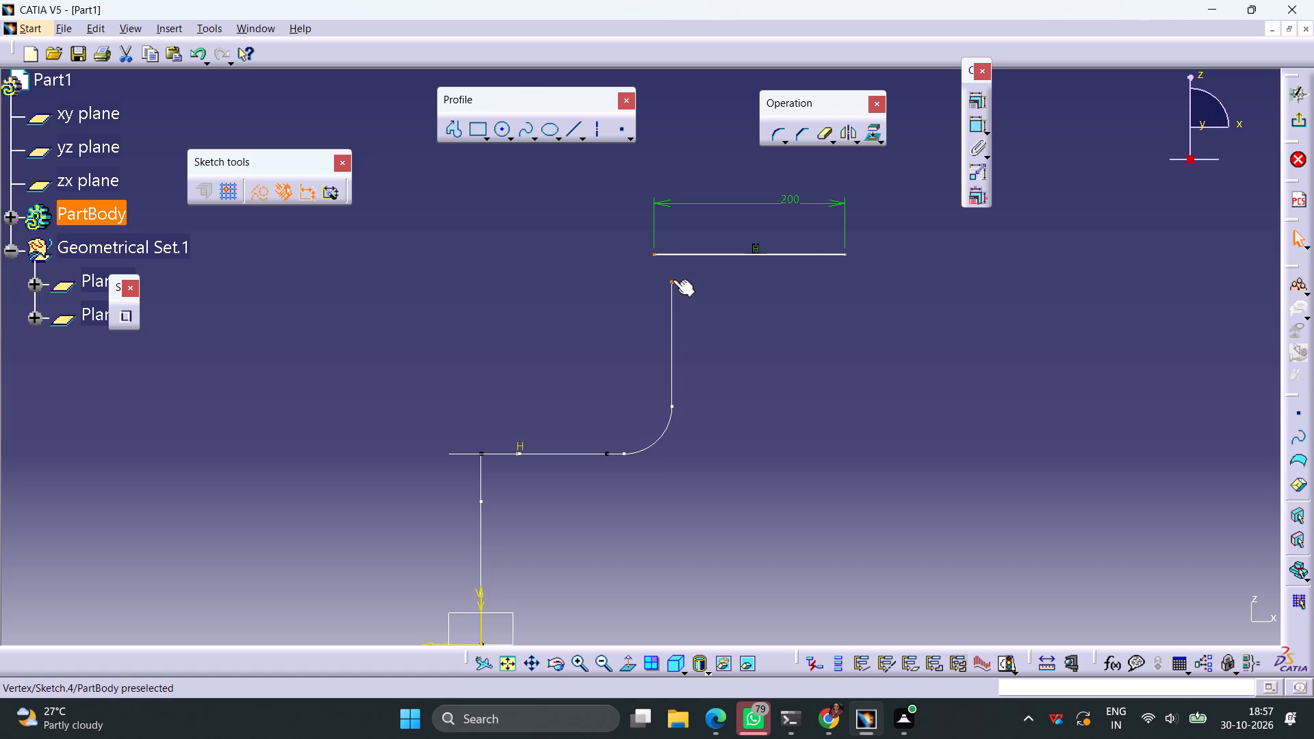
left_click(673, 279, "ctrl")
left_click(974, 102)
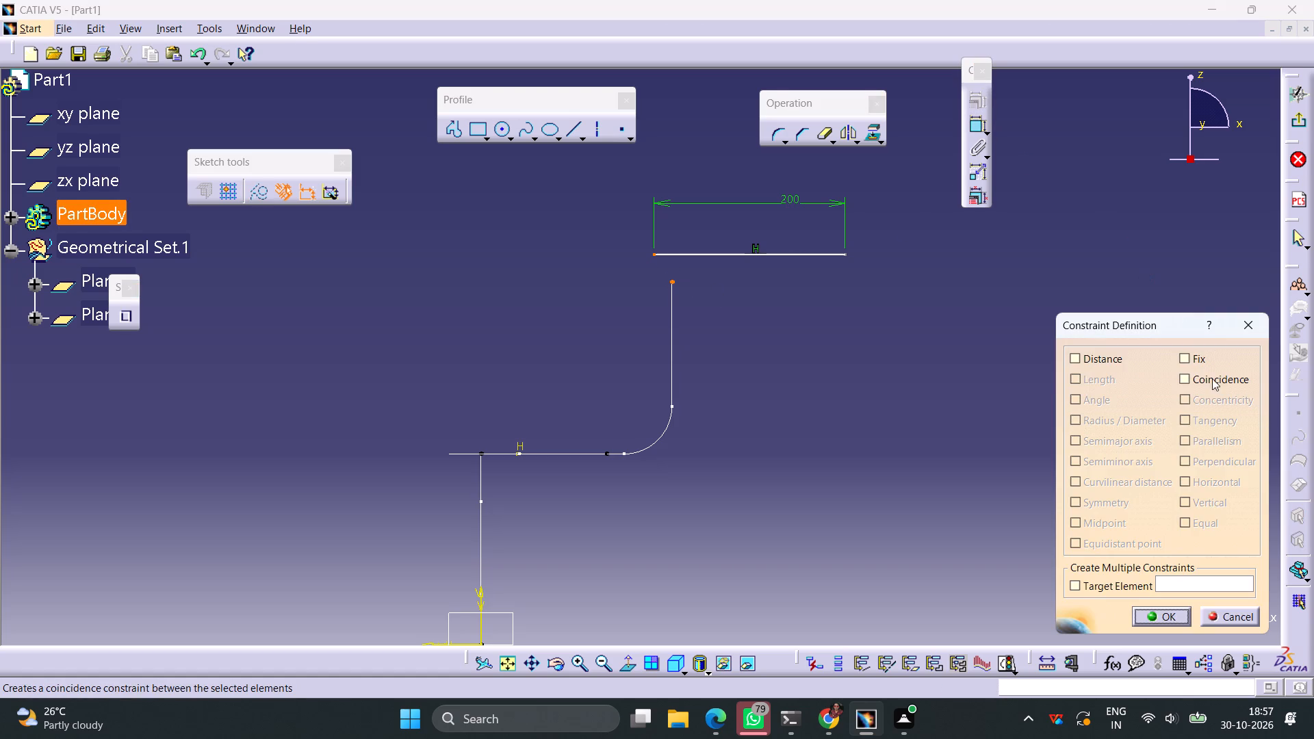
left_click(1203, 376)
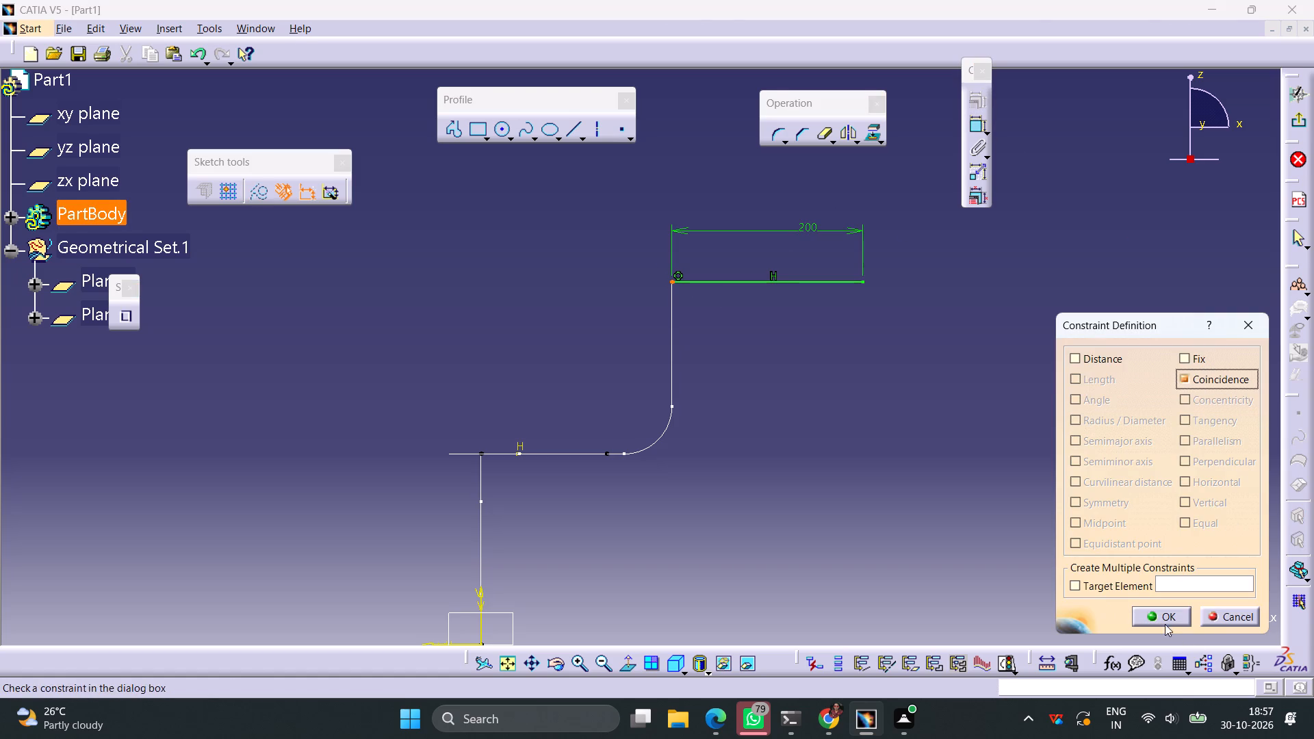
left_click(1163, 620)
left_click(907, 411)
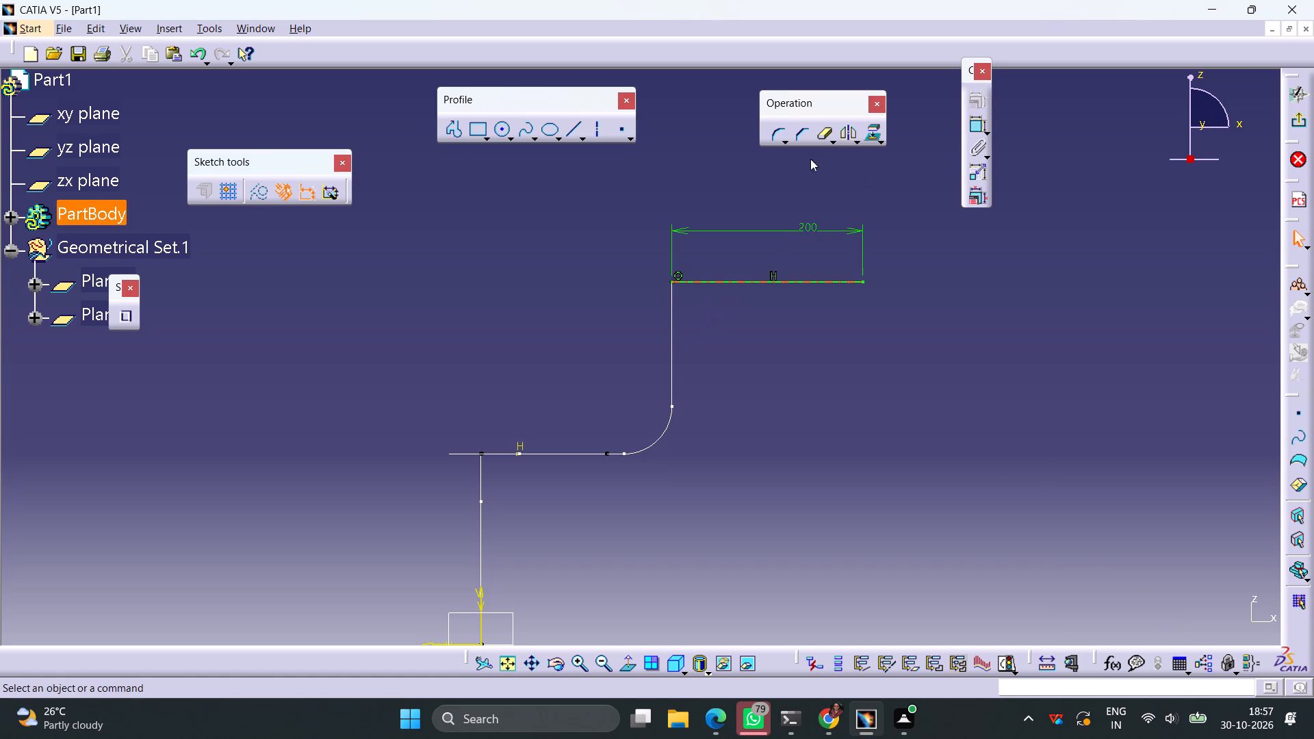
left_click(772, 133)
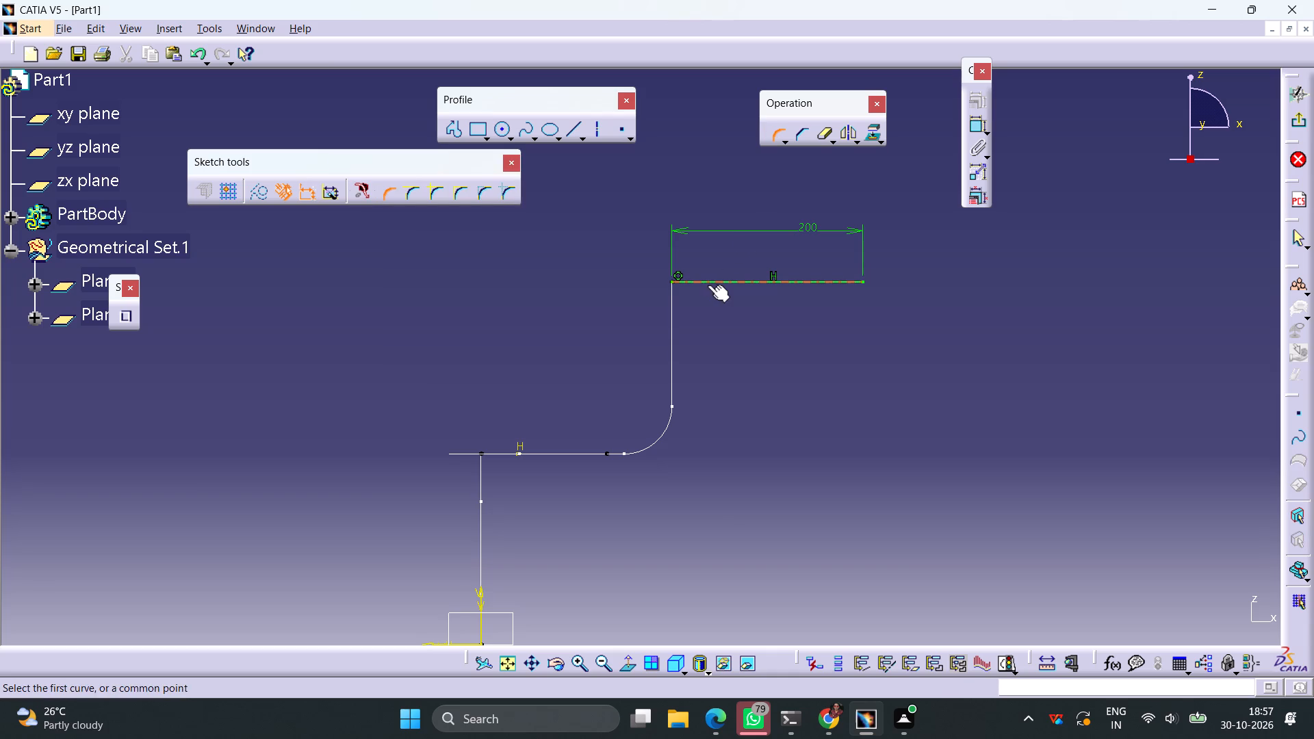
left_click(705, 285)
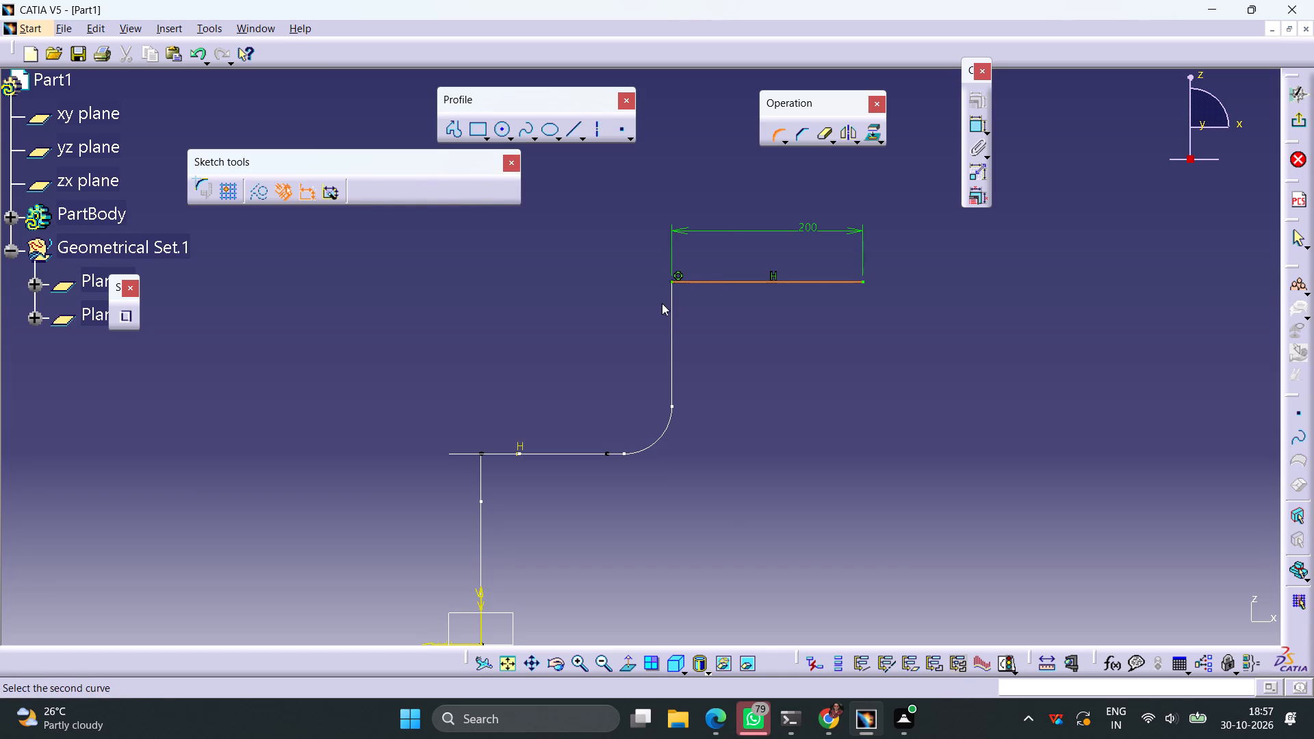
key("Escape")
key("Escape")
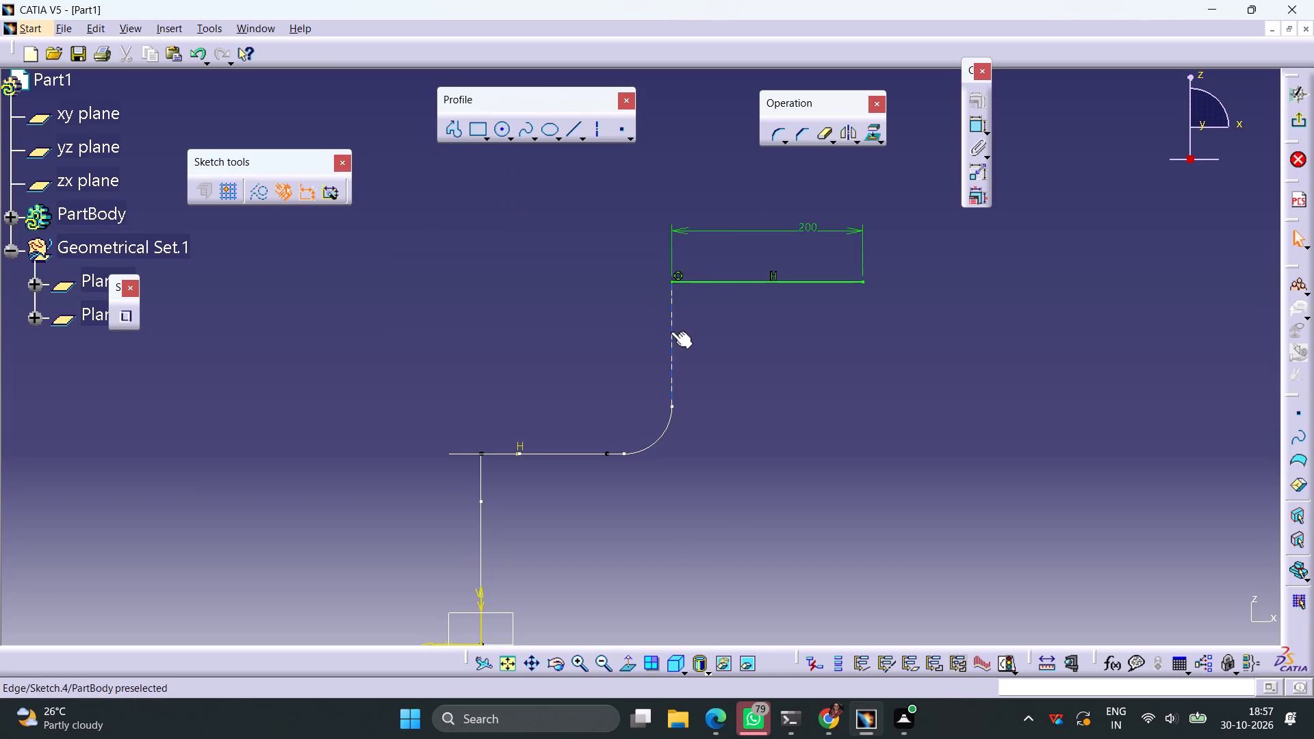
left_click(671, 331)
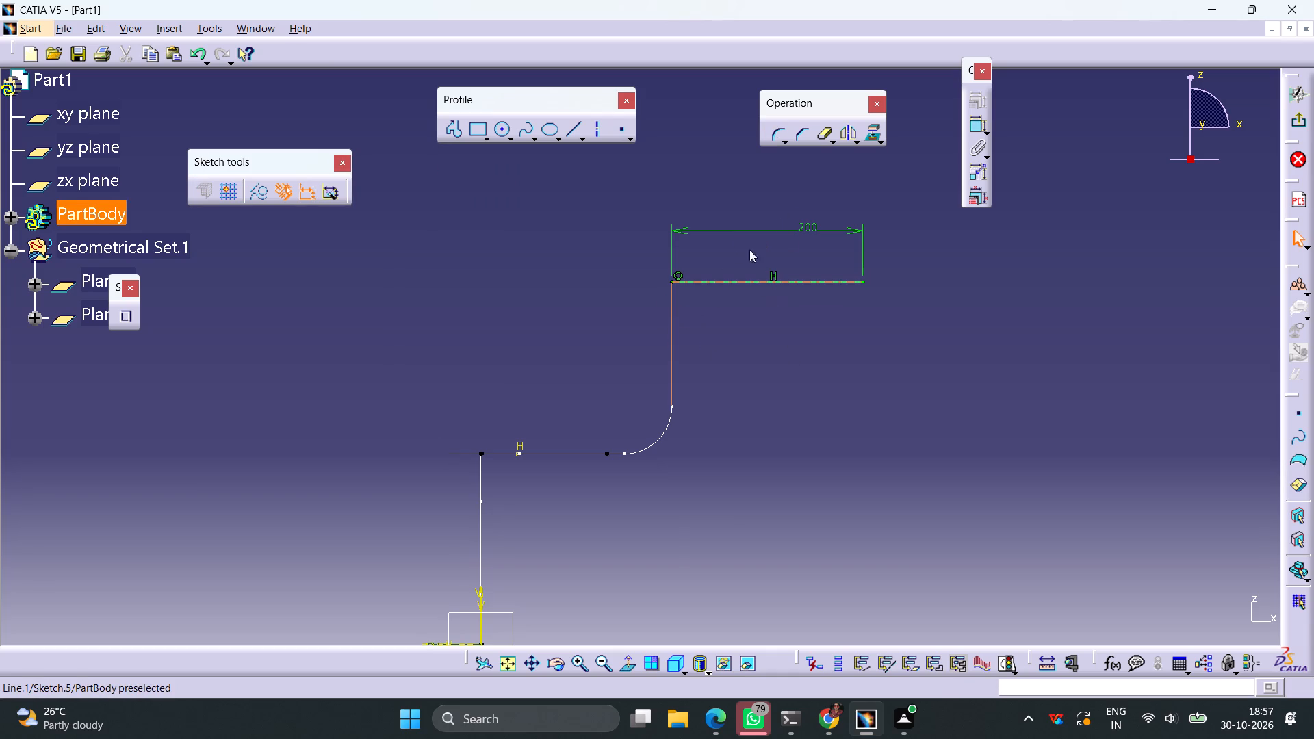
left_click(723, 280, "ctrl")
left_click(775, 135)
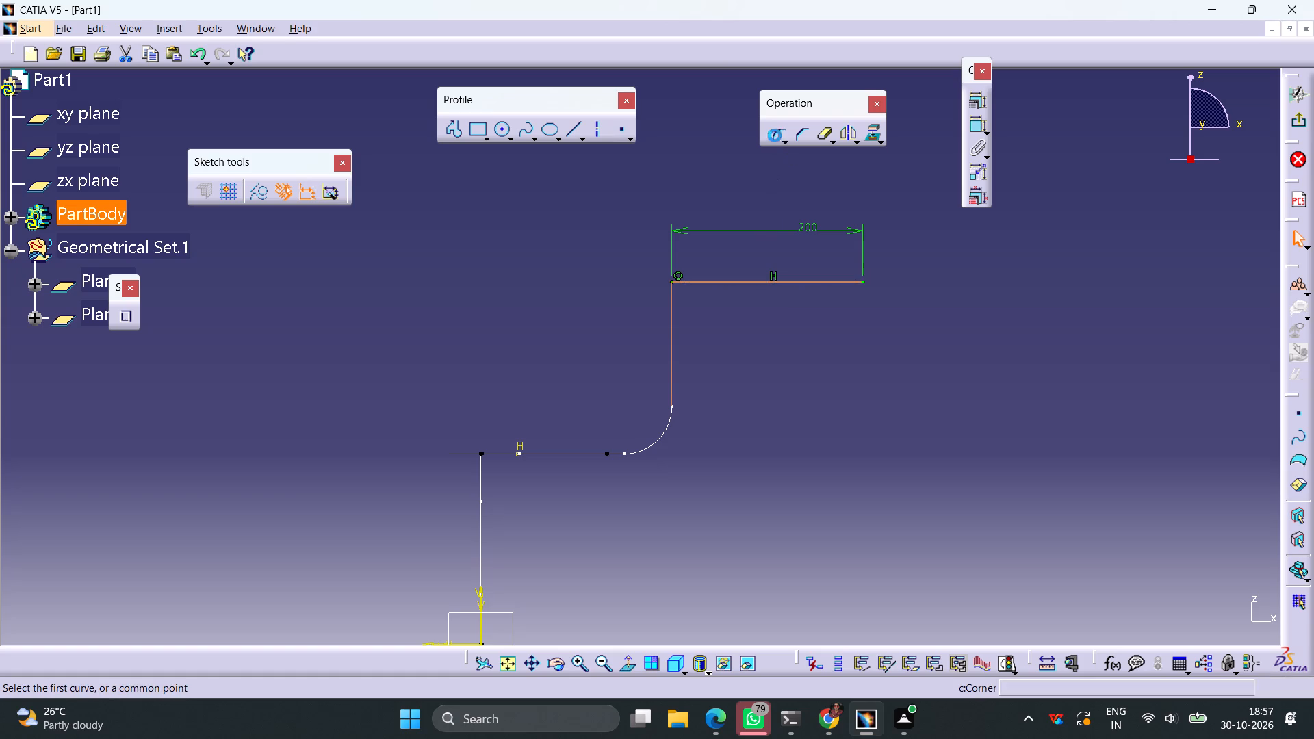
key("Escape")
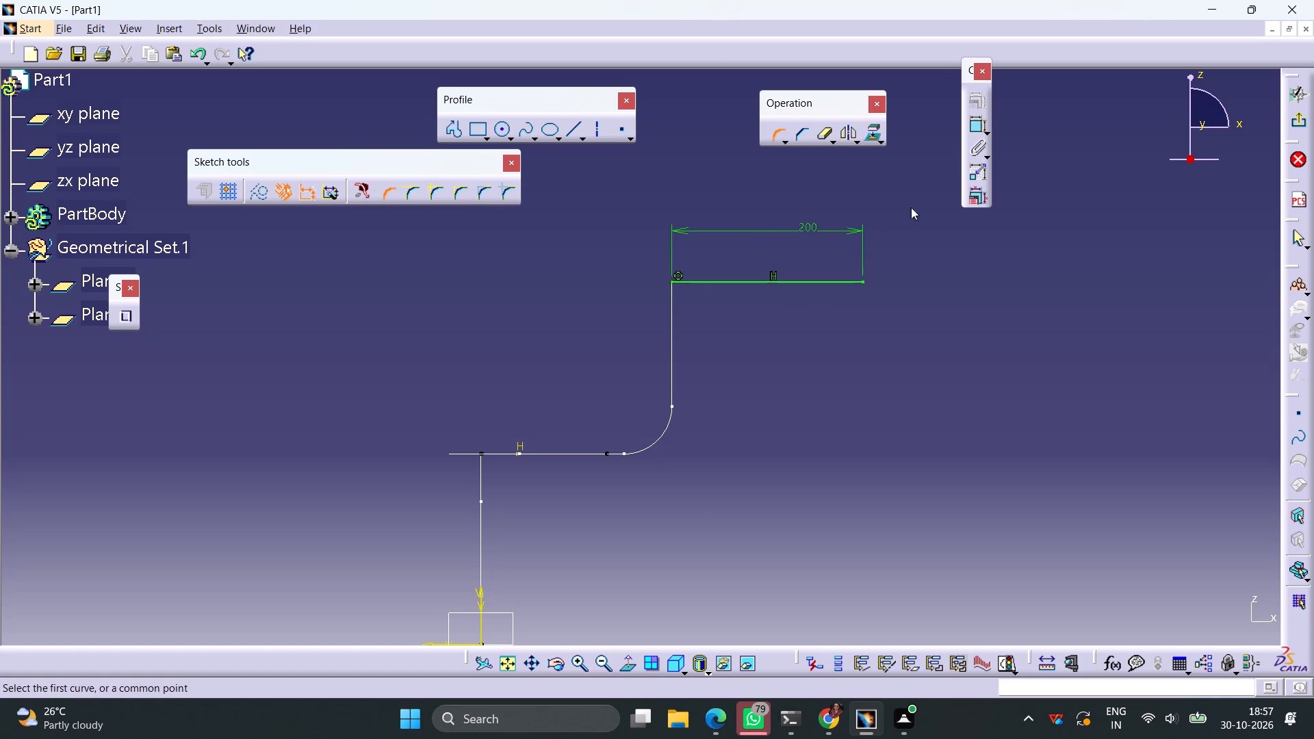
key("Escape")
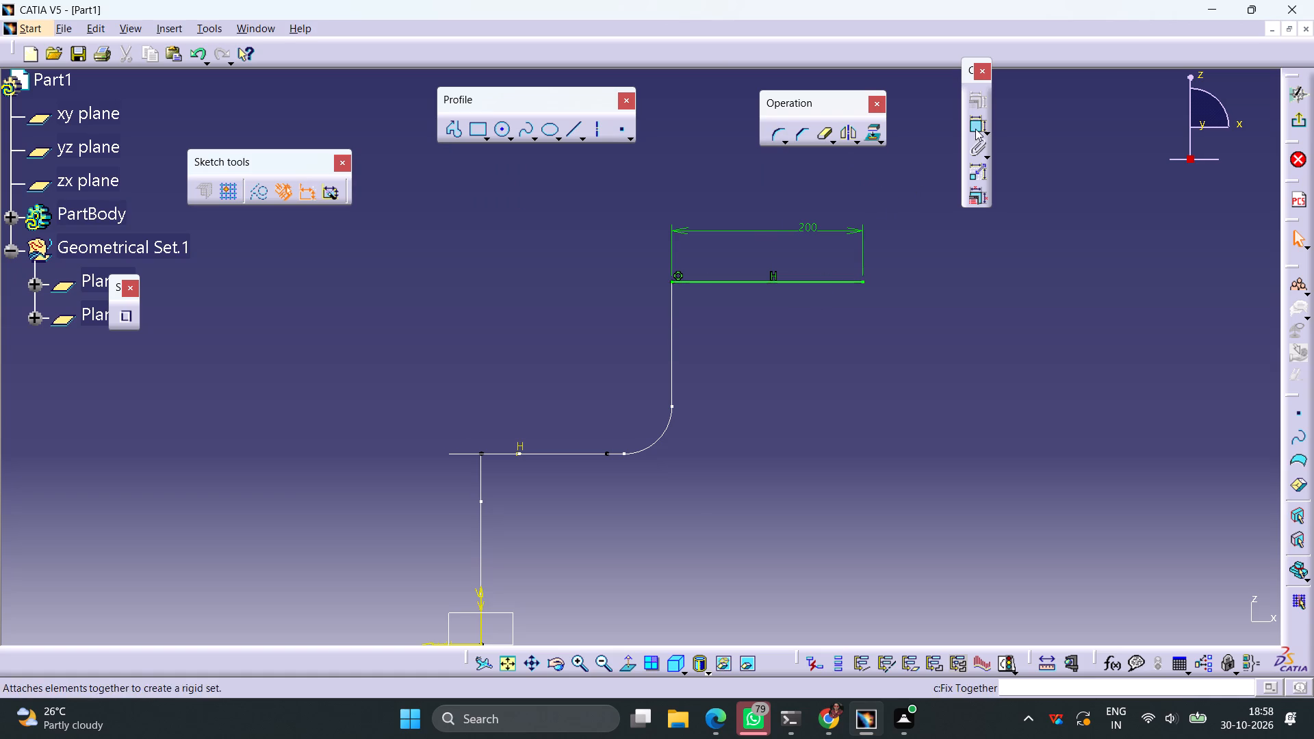
Dimension the vertical distance between the new horizontal line and the path's lower horizontal segment.
left_click(975, 129)
left_click(724, 283)
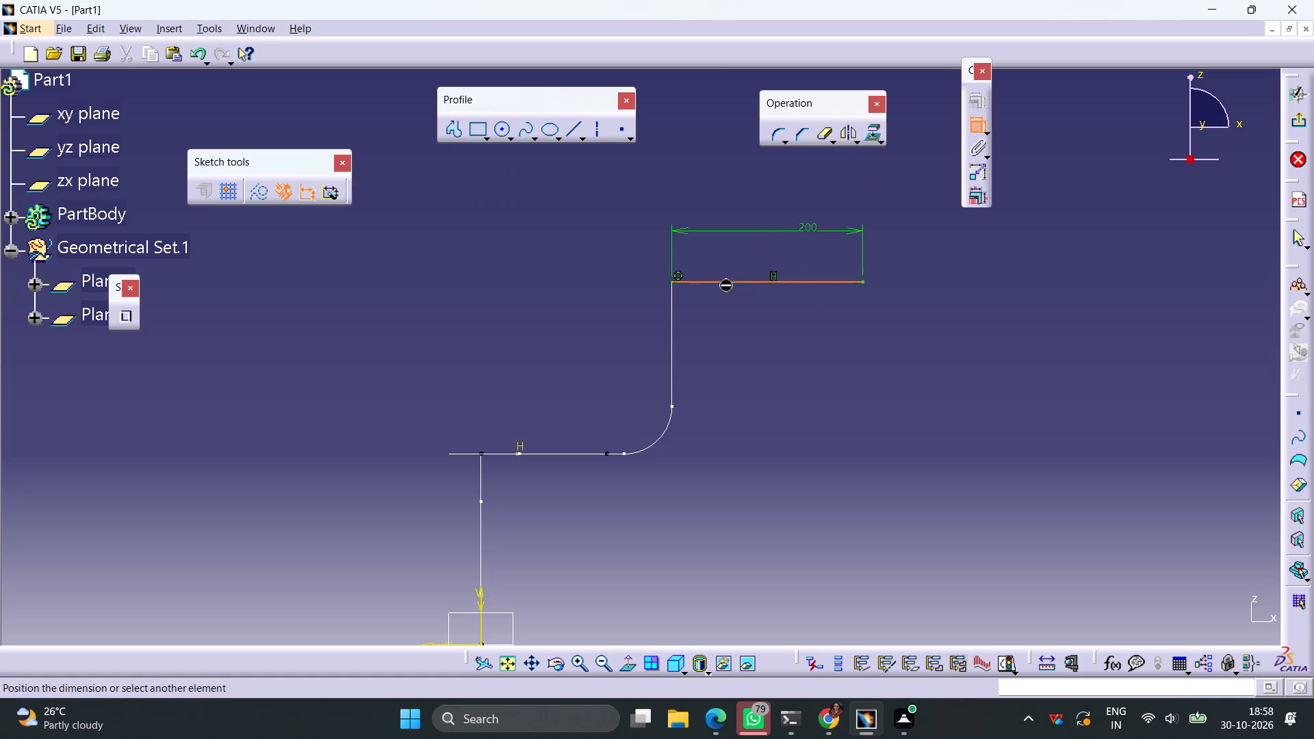
left_click(571, 456)
left_click(525, 367)
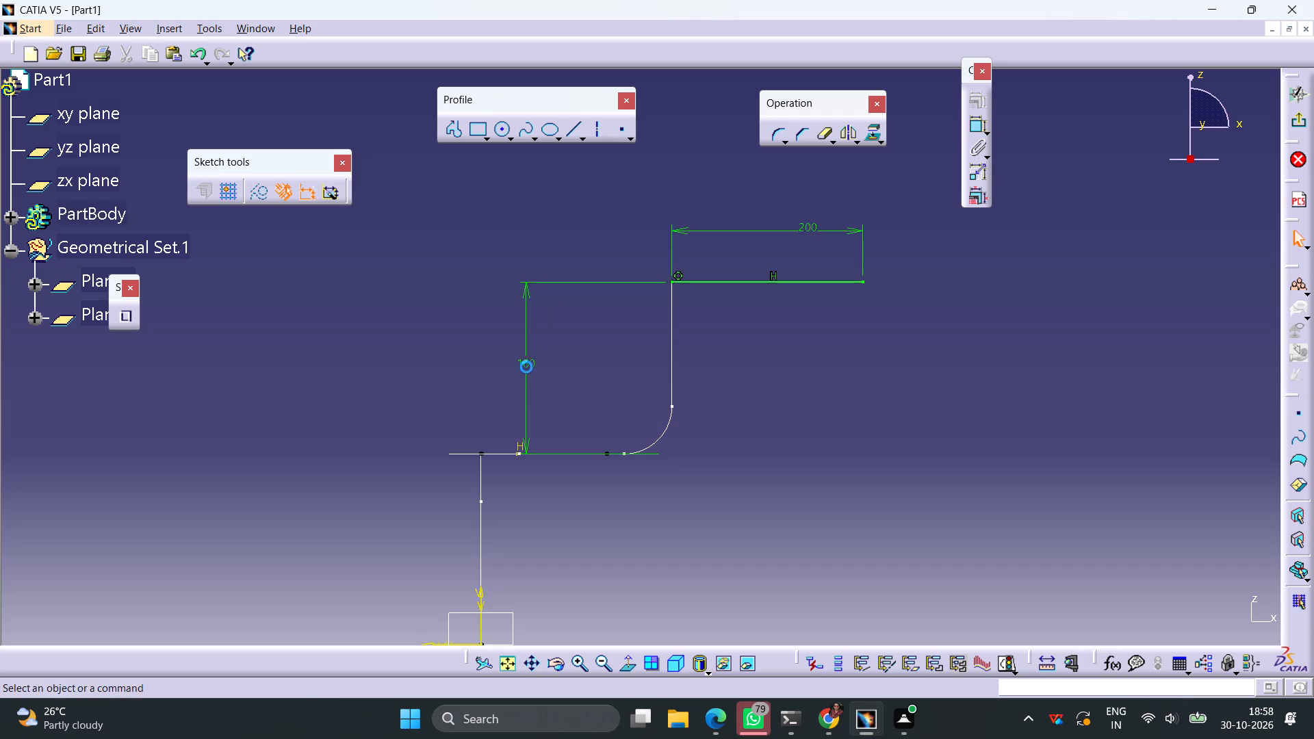
left_click(825, 402)
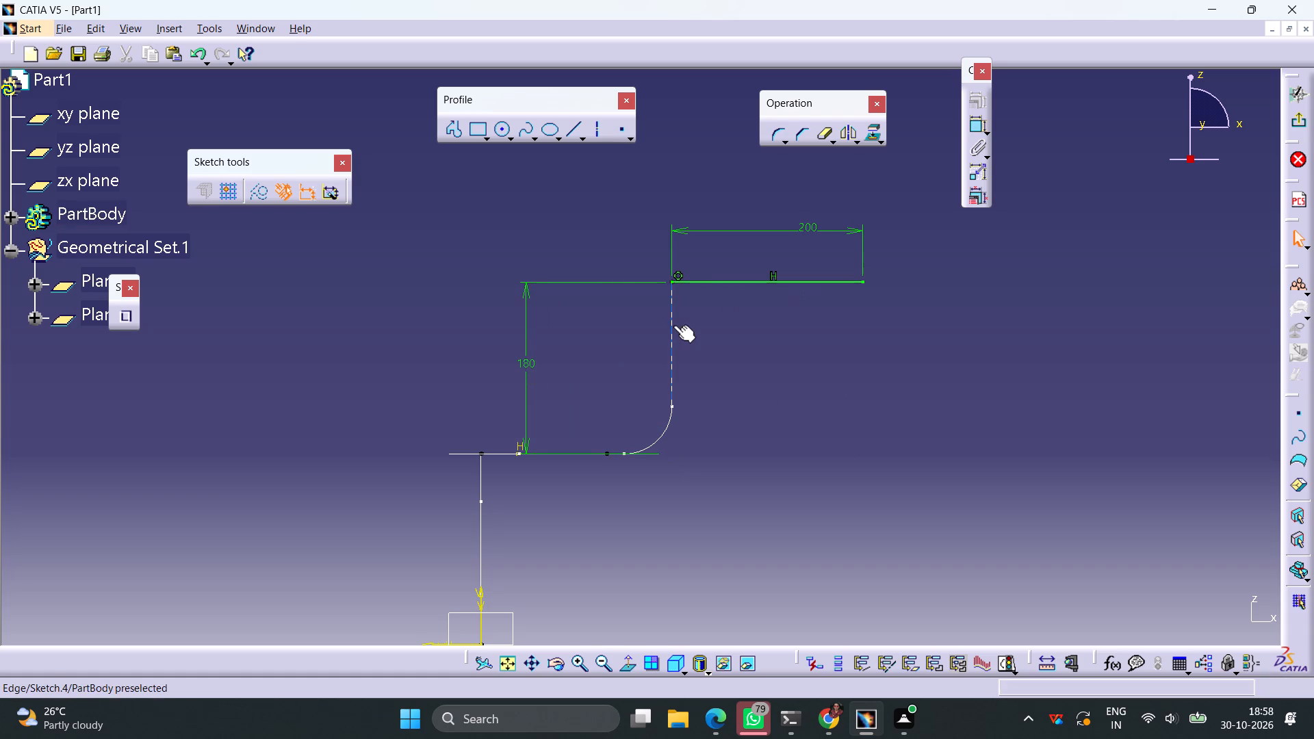
Project the previous sketch's vertical line onto the current sketch plane.
left_click(673, 325)
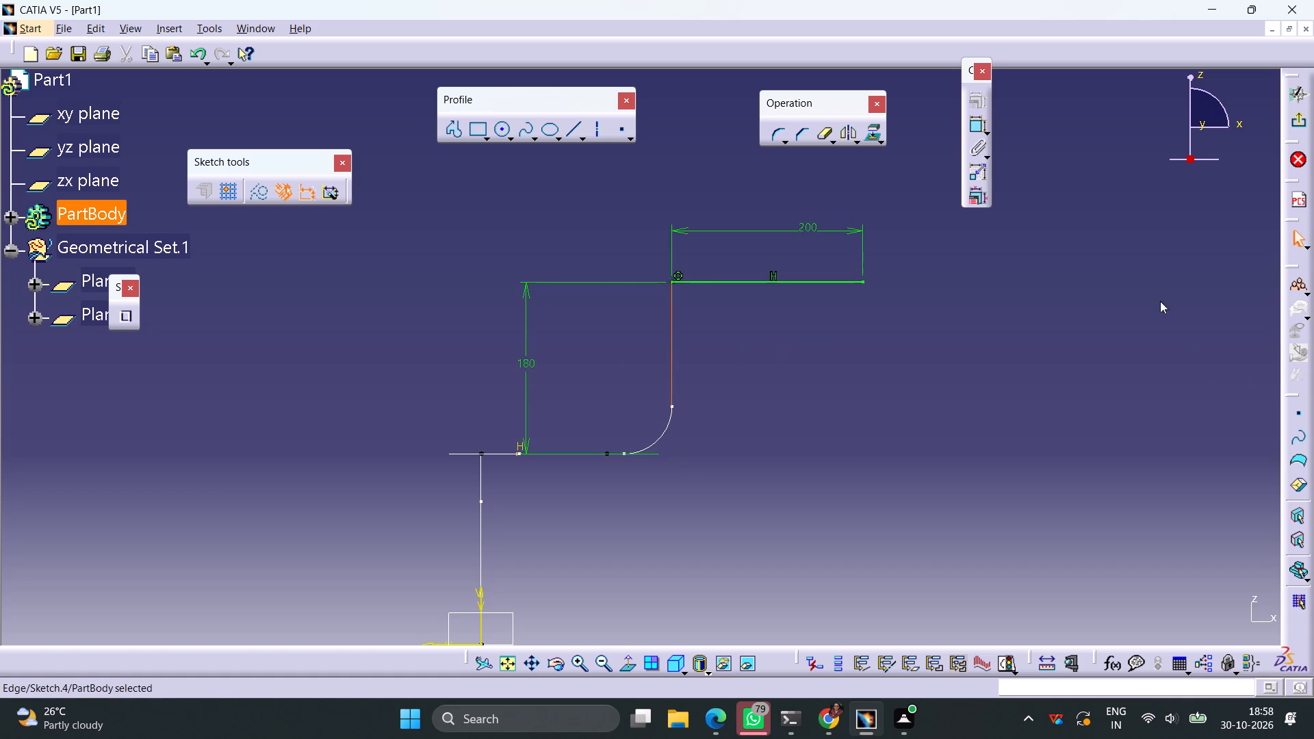
left_click(869, 140)
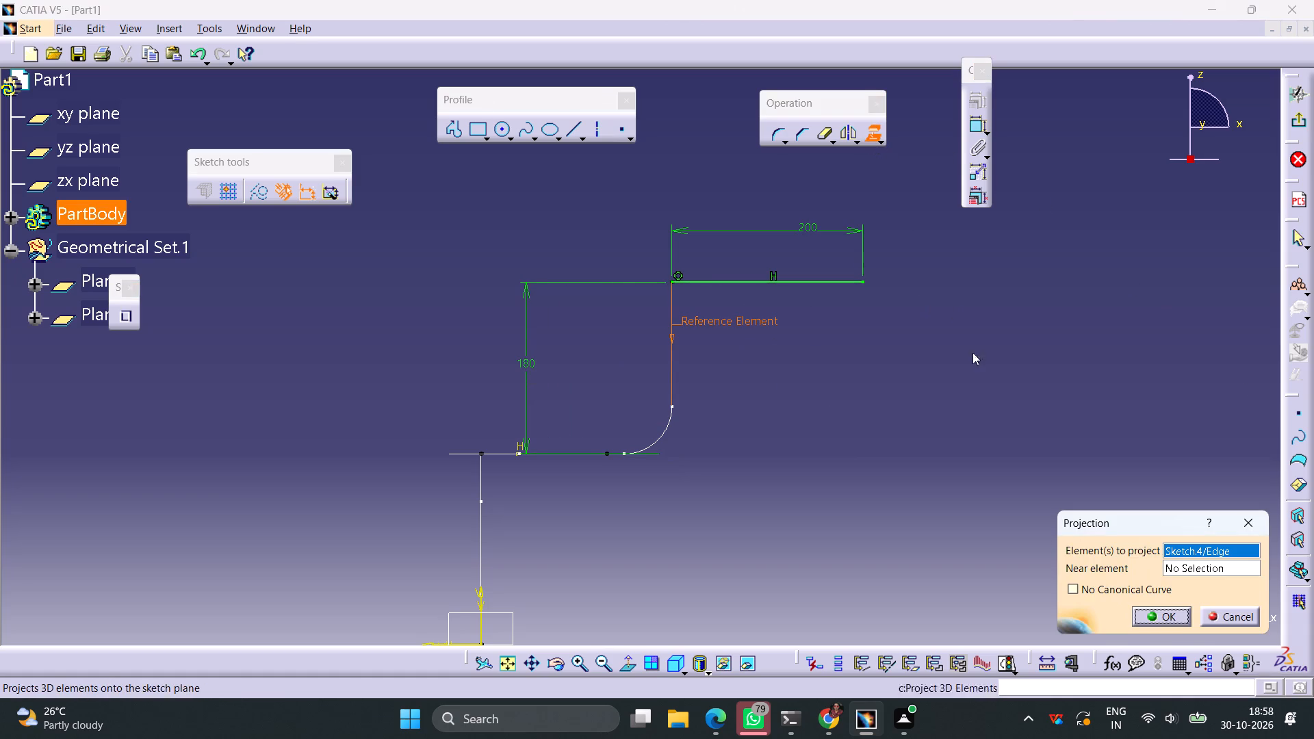
left_click(1146, 614)
left_click(940, 454)
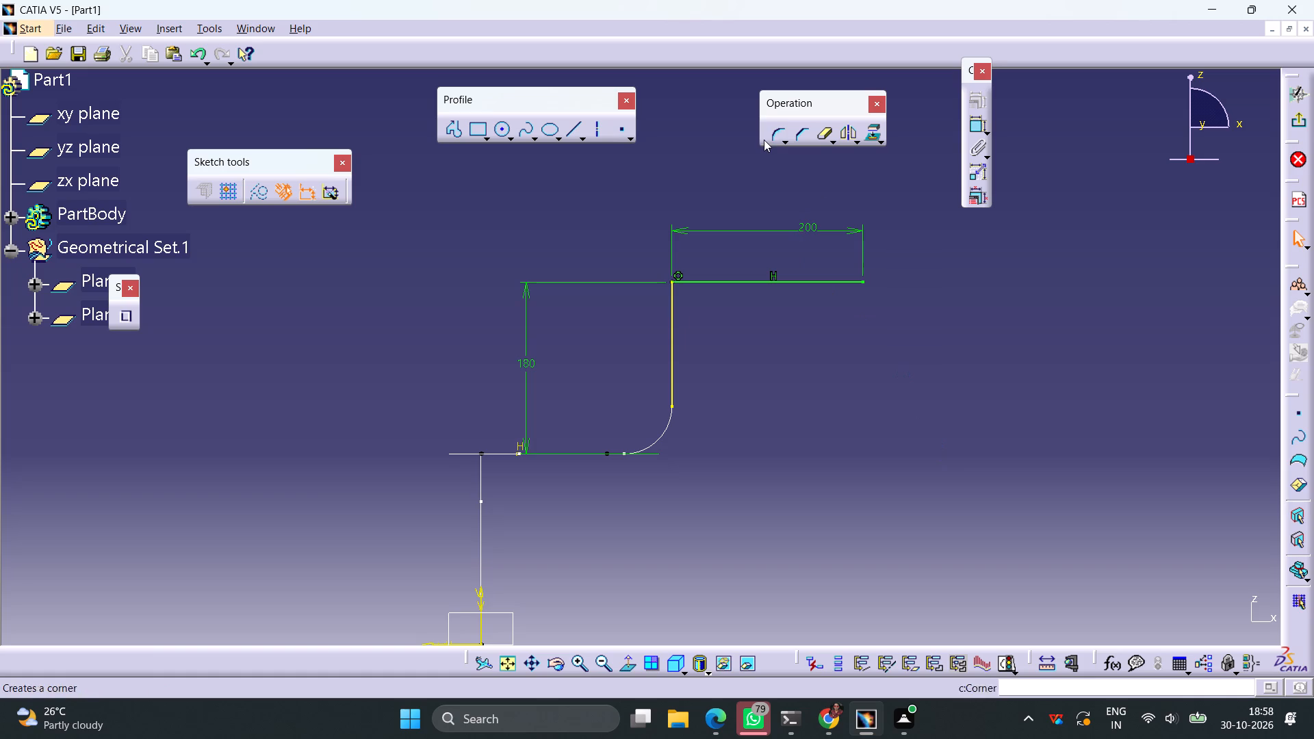
Round the corner between the new horizontal line and the projected vertical line with a 50 mm radius.
left_click(765, 138)
left_click(721, 281)
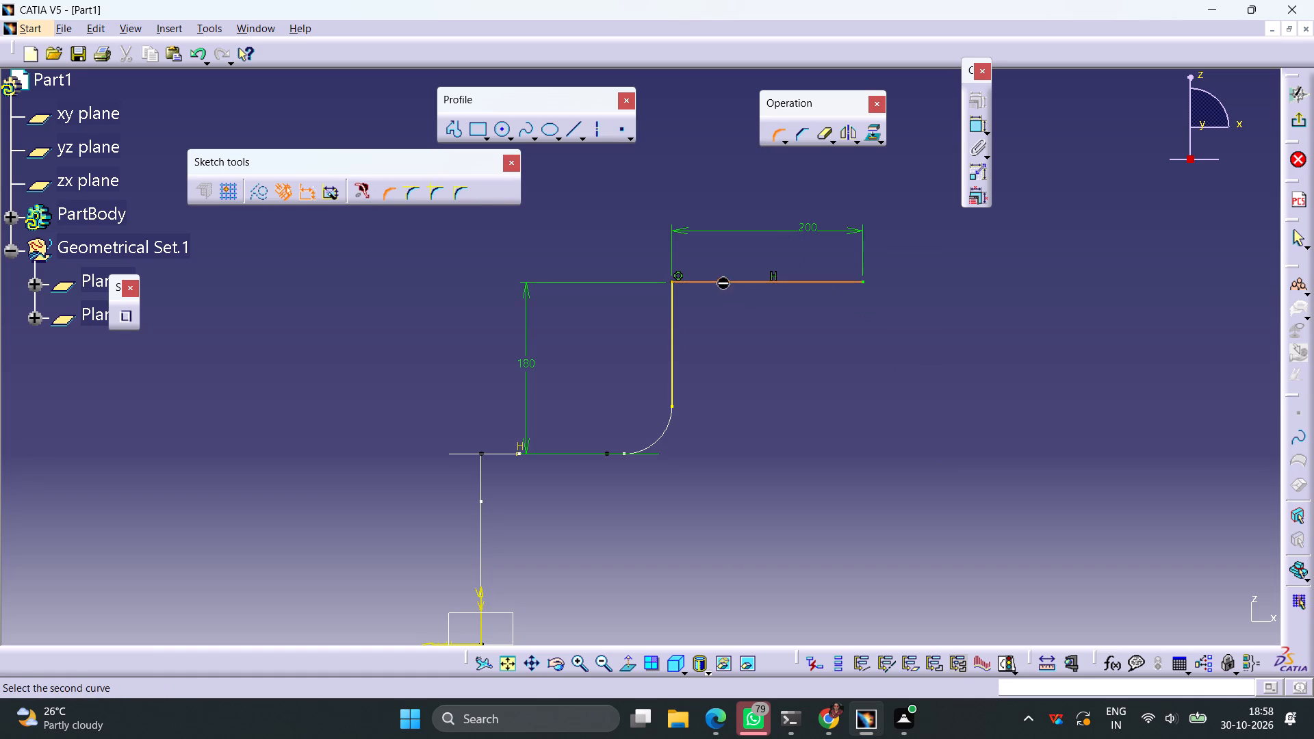
left_click(675, 324)
left_click(671, 322)
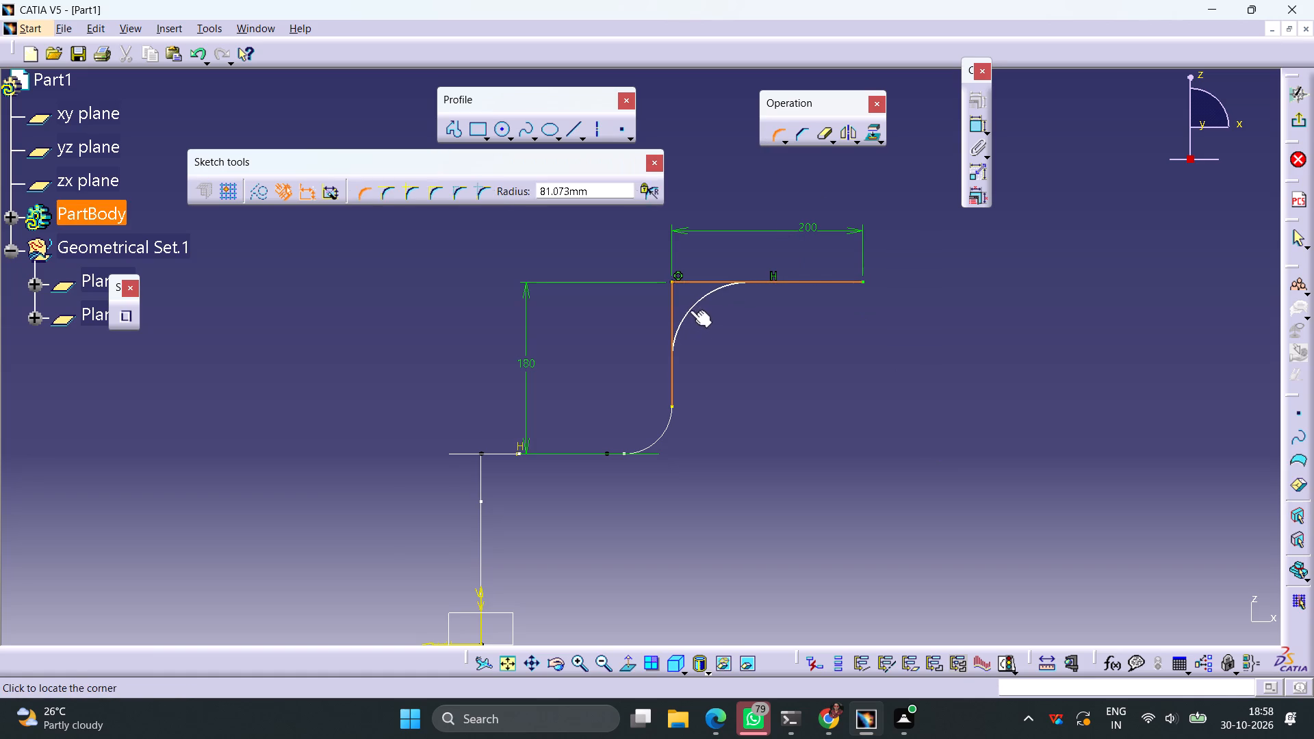
left_click(690, 310)
left_click(712, 398)
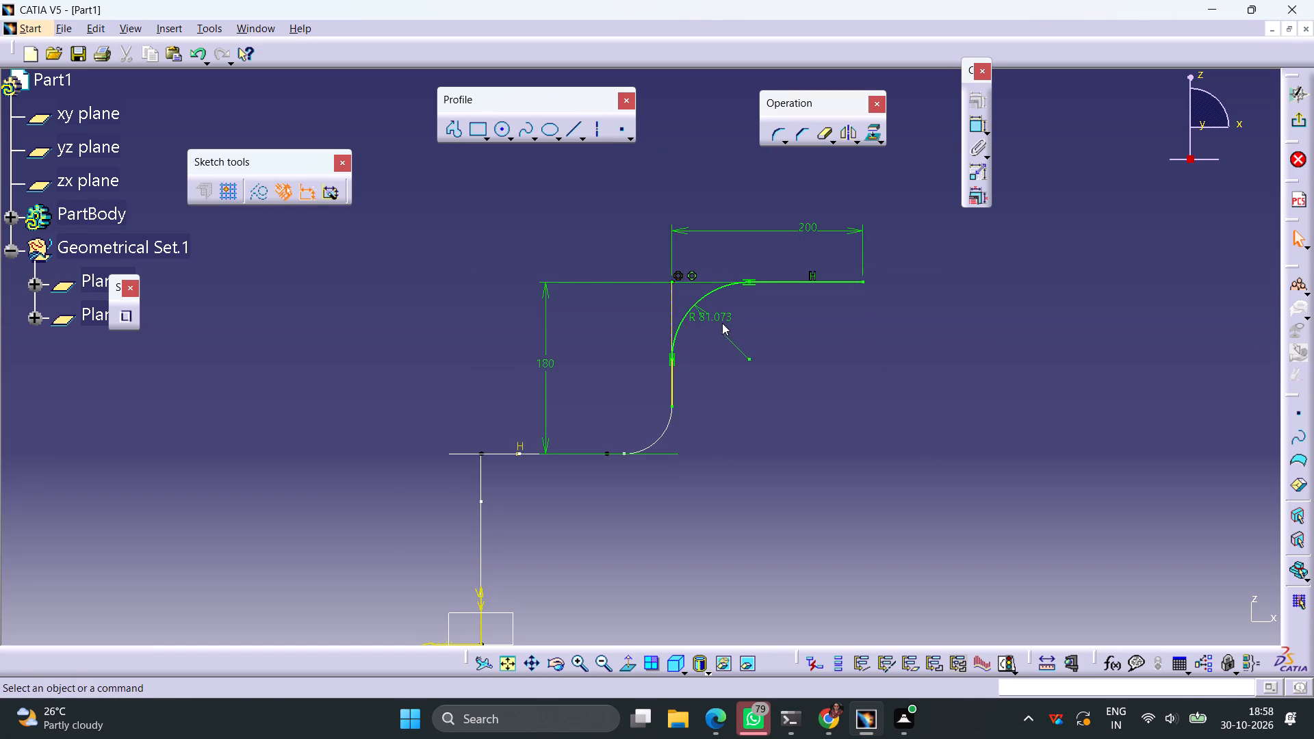
double_click(722, 315)
type("50")
key("Return")
left_click(771, 394)
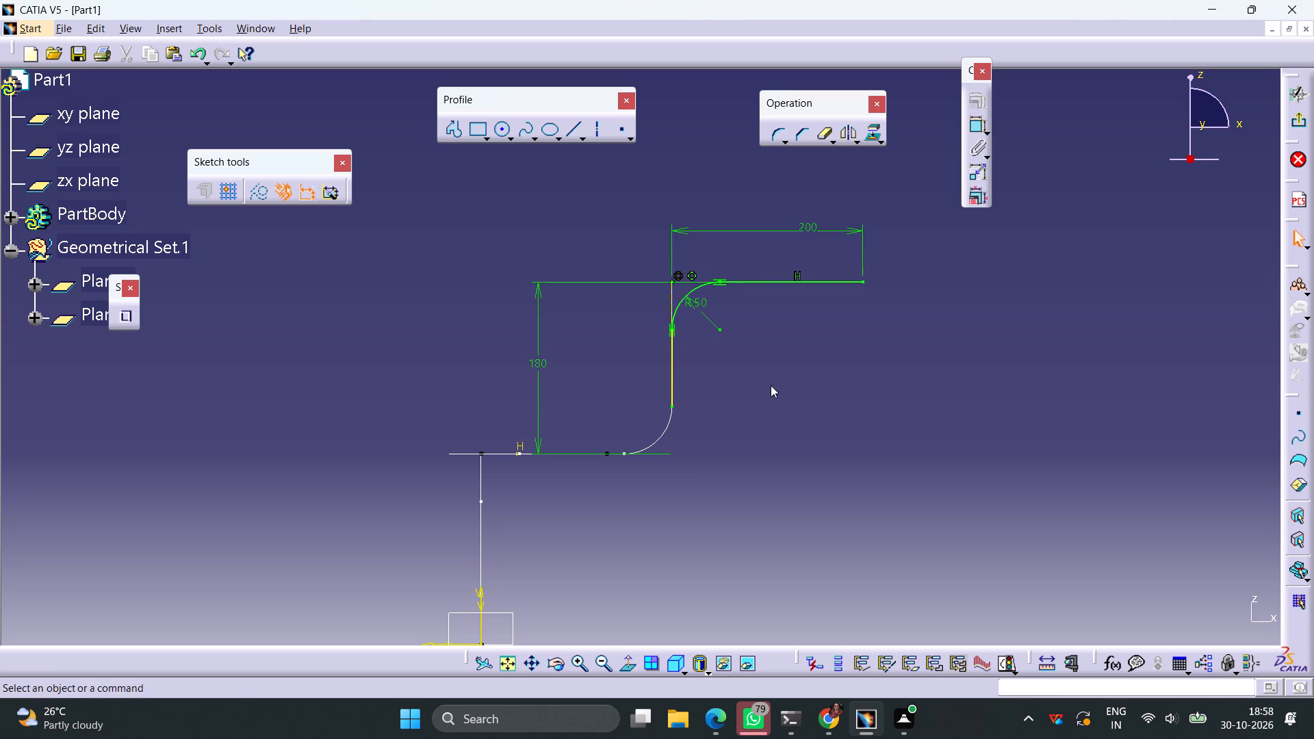
Delete the remaining projected vertical line below the corner and exit the sketch.
left_click(671, 373)
key("Delete")
left_click(1300, 125)
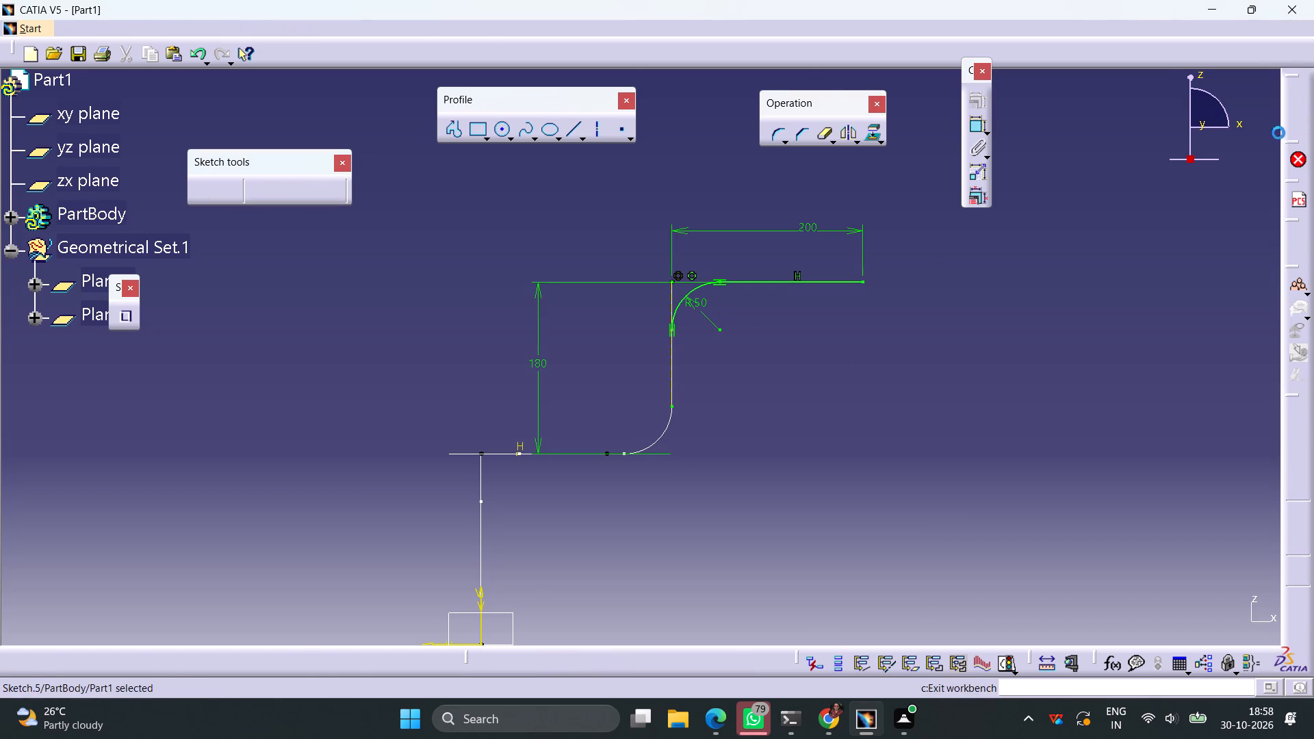
Open Sketch.4, which holds the path's far vertical segment, for editing.
double_click(686, 319)
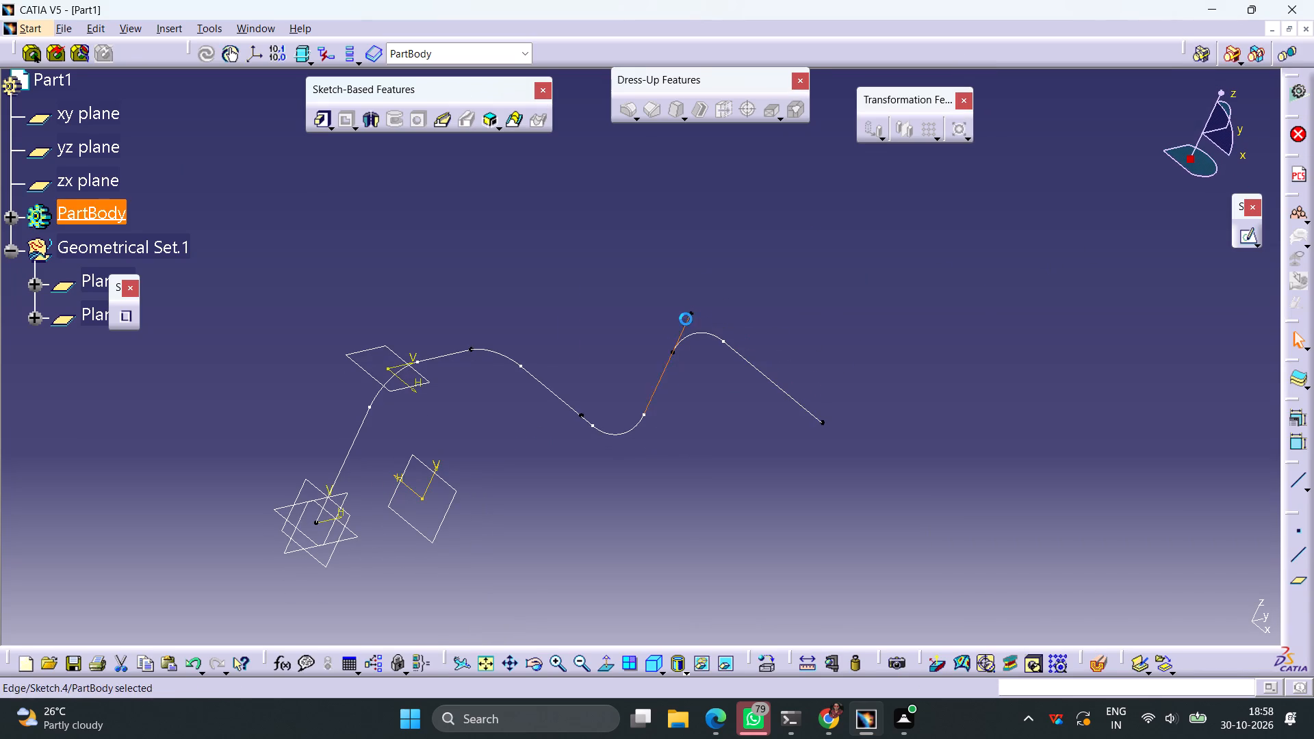
middle_click_drag(893, 441, 893, 441)
right_click_drag(893, 441, 834, 488)
middle_click_drag(893, 441, 836, 484)
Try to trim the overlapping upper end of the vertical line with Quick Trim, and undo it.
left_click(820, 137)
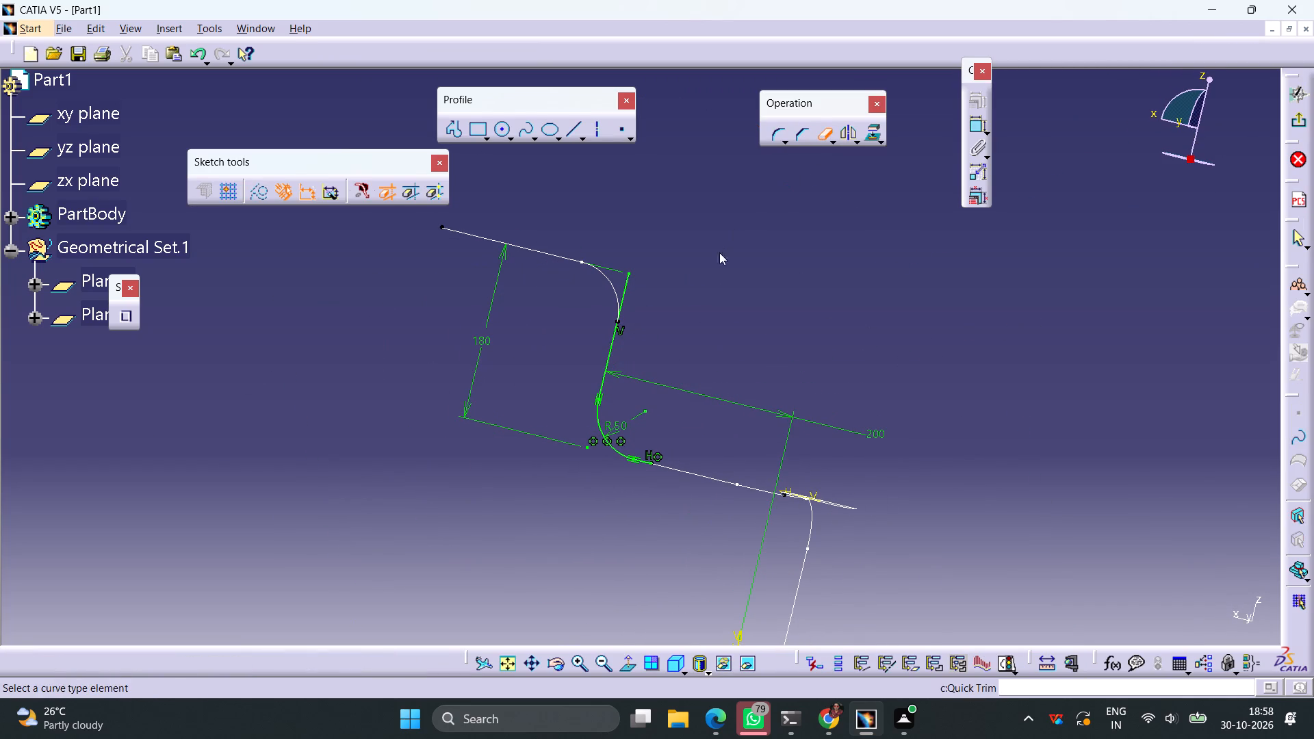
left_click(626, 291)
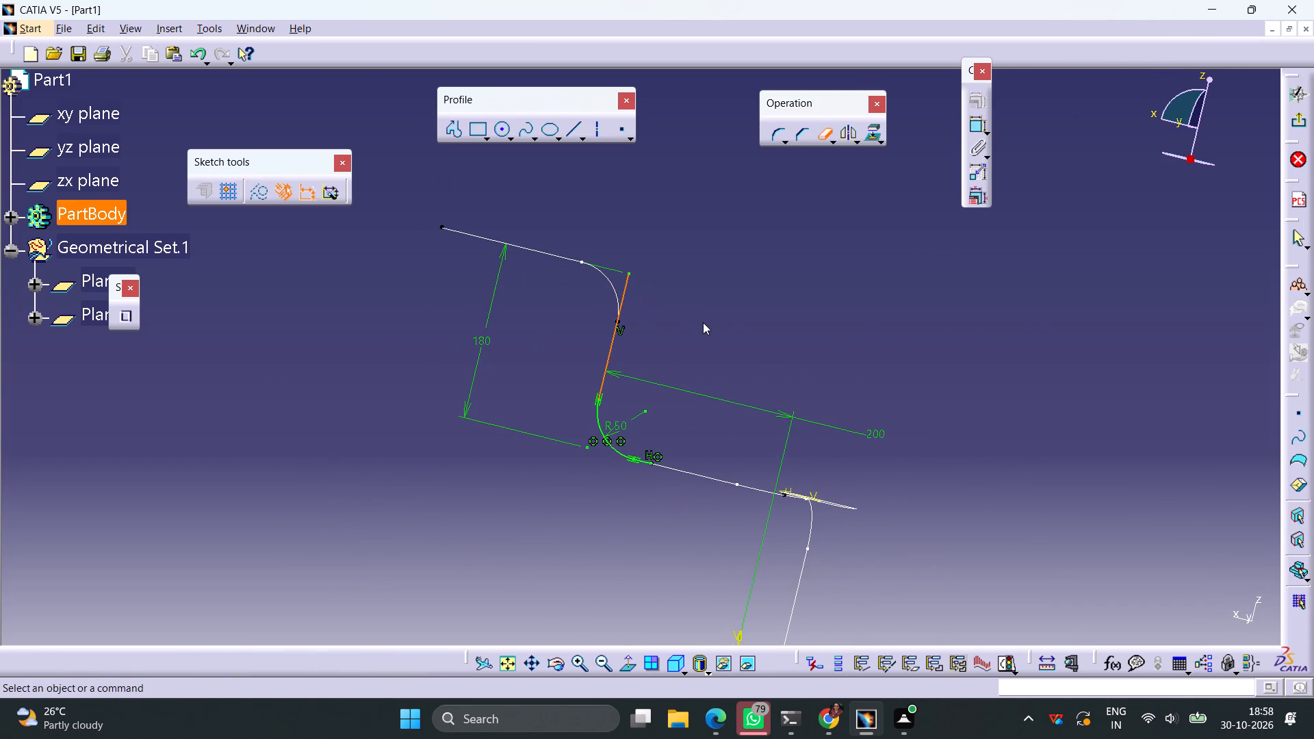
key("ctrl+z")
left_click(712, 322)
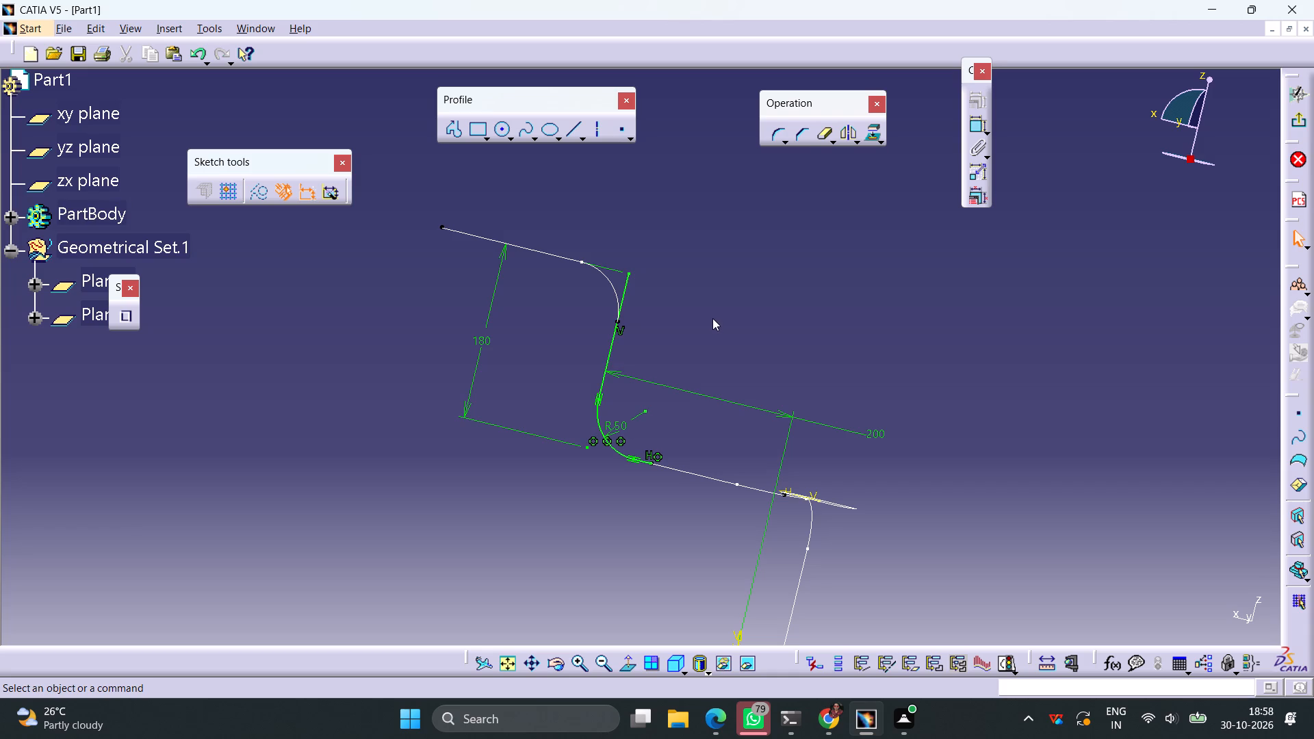
Delete the 180 mm height dimension from Sketch.4.
left_click(485, 340)
key("Delete")
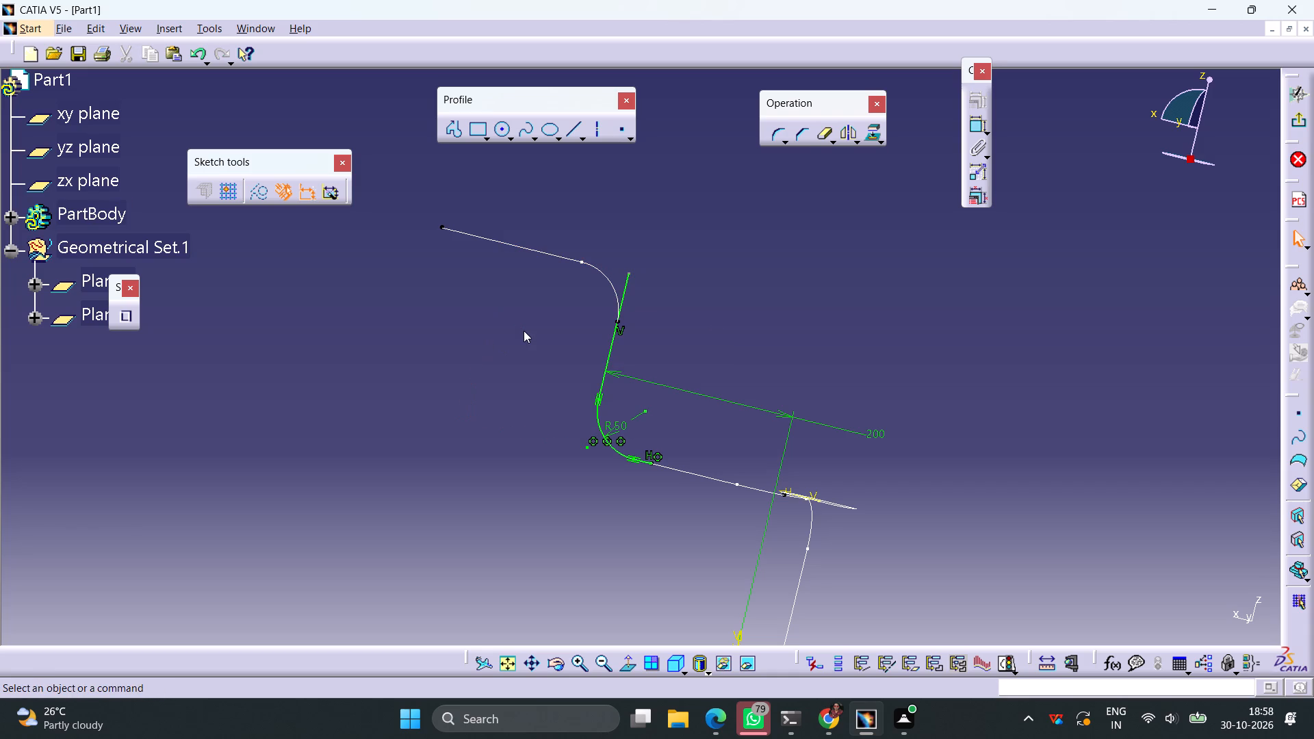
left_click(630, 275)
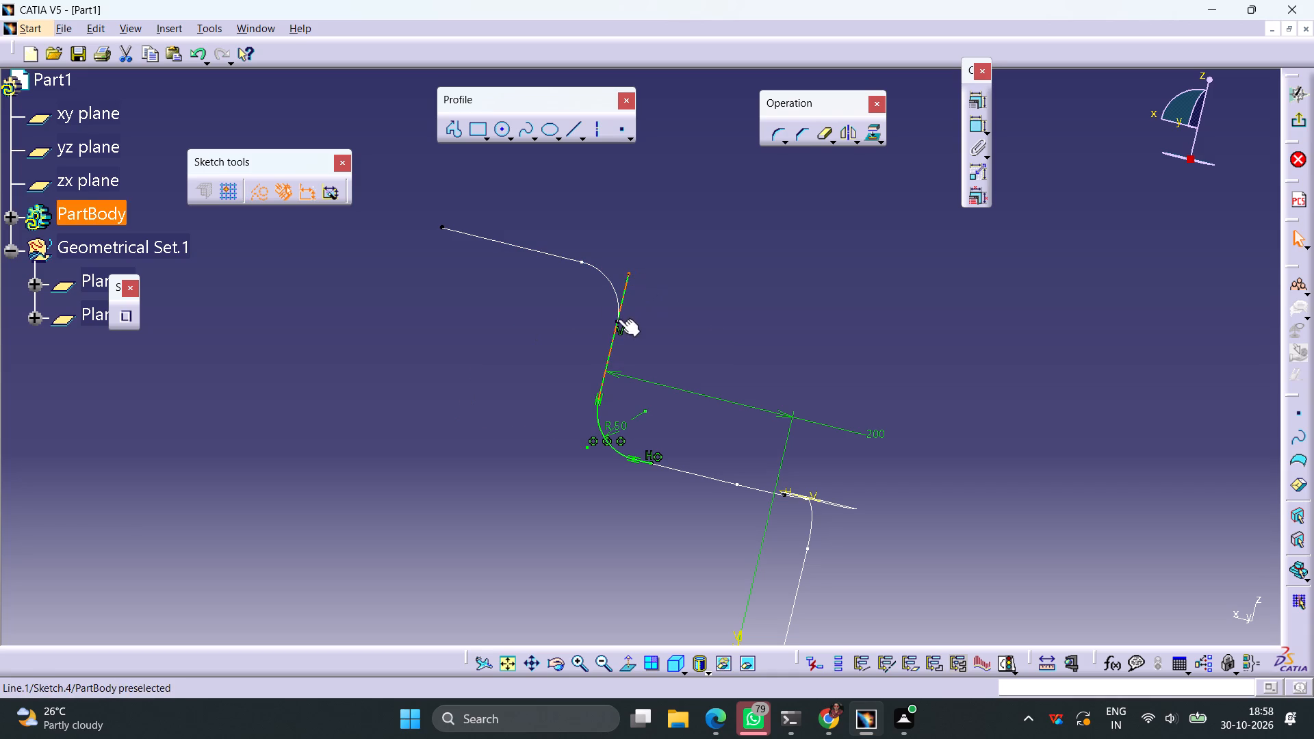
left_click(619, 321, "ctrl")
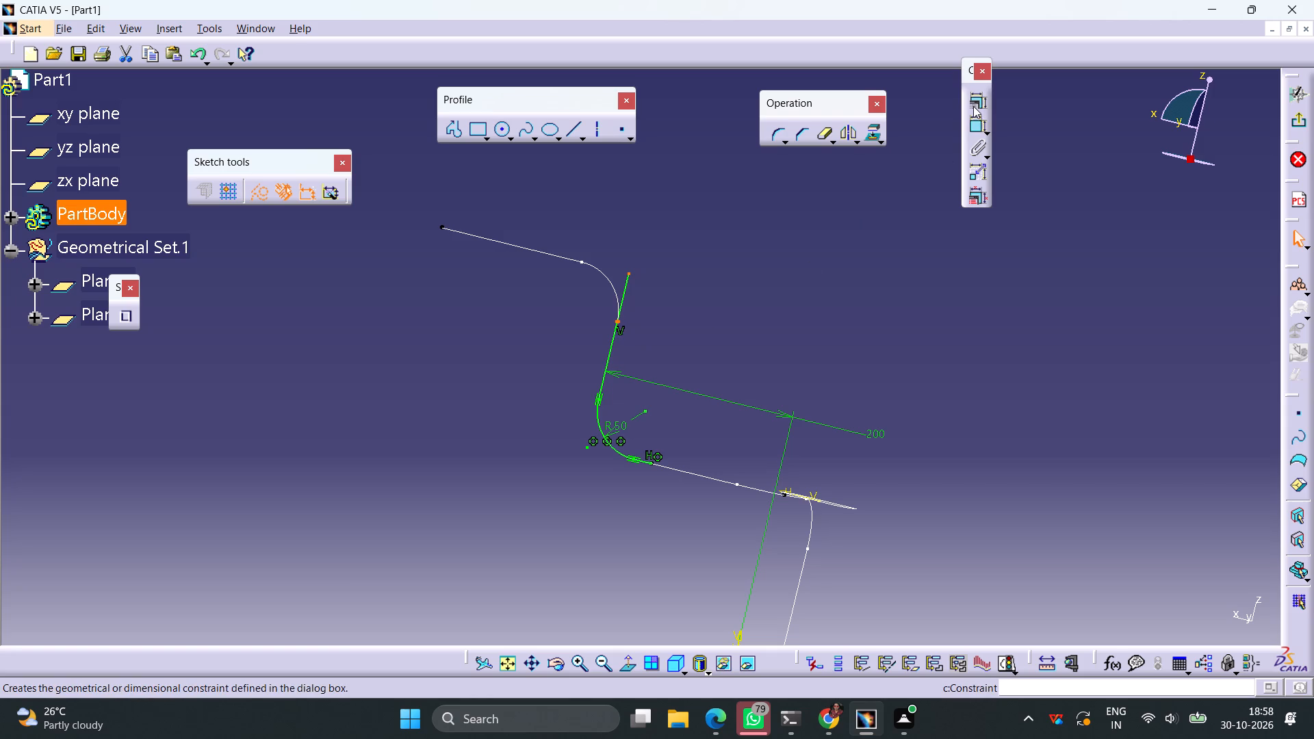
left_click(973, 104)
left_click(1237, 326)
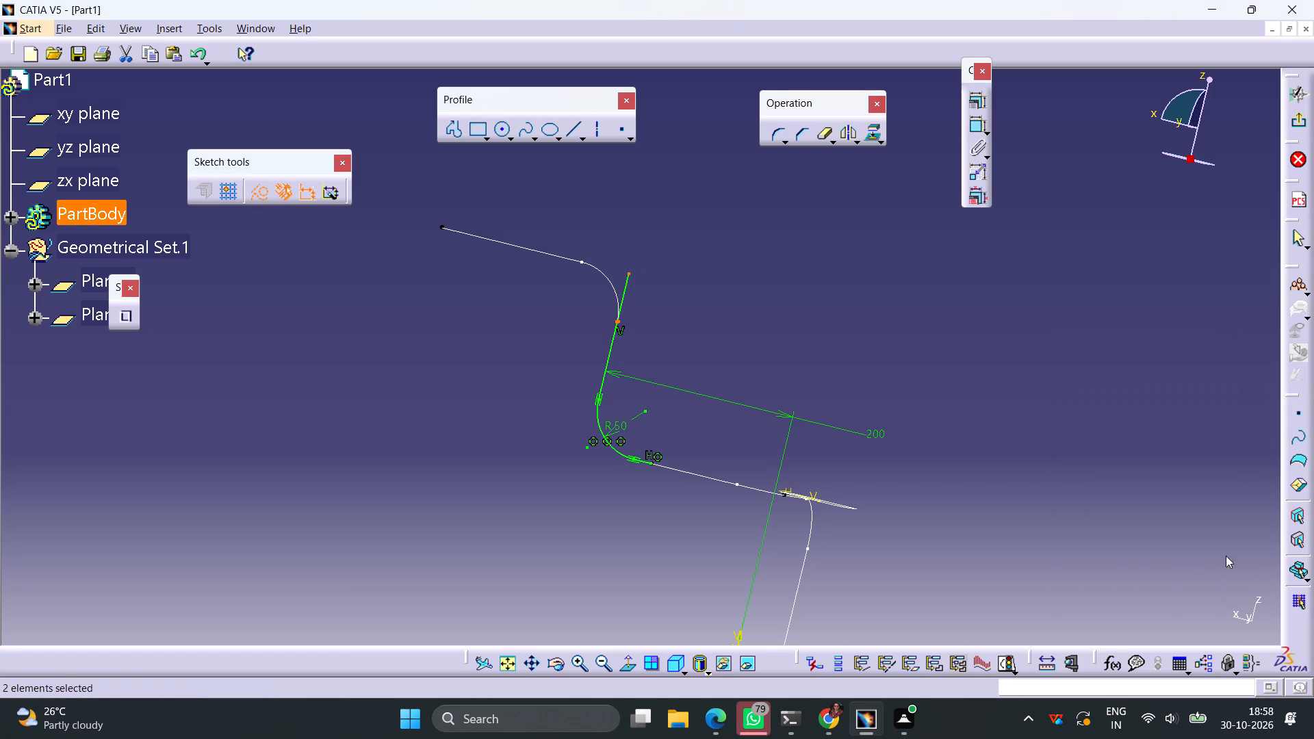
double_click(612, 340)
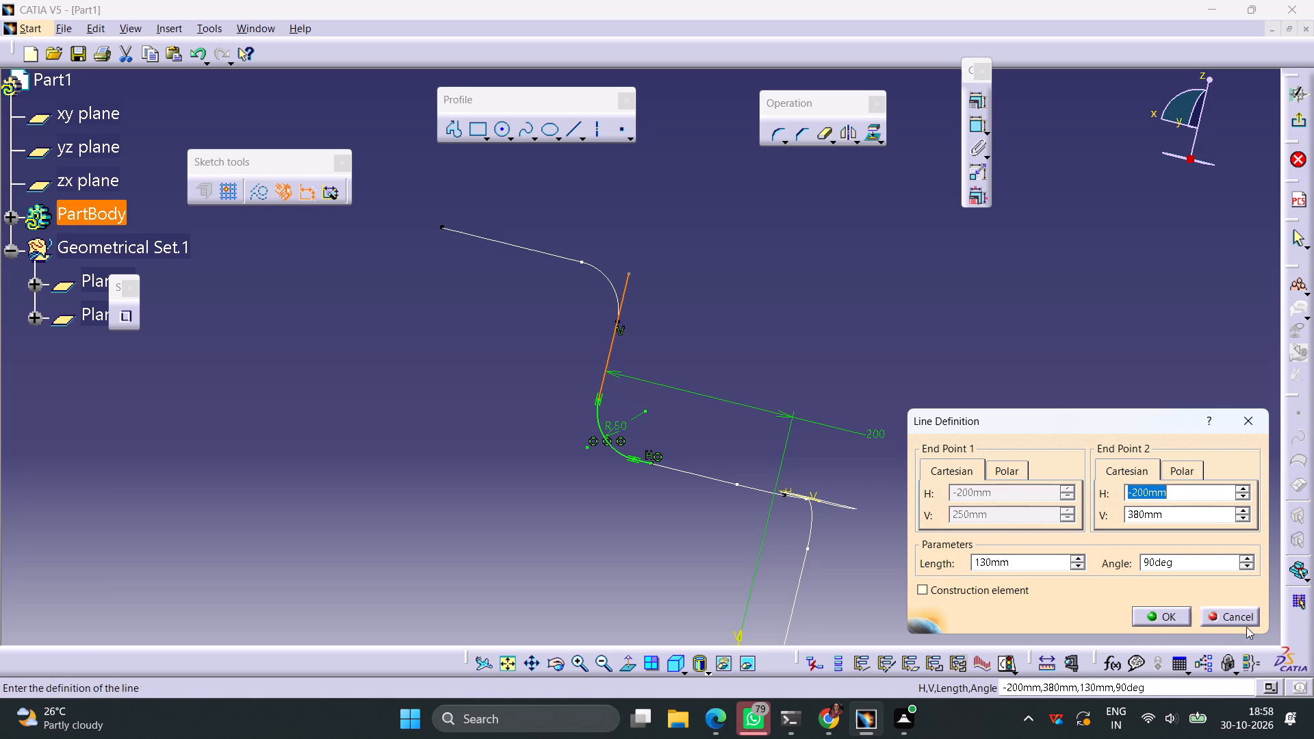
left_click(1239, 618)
Dimension the vertical line's length, set it to 80 mm, exit the sketch and dismiss the update diagnosis.
left_click(972, 127)
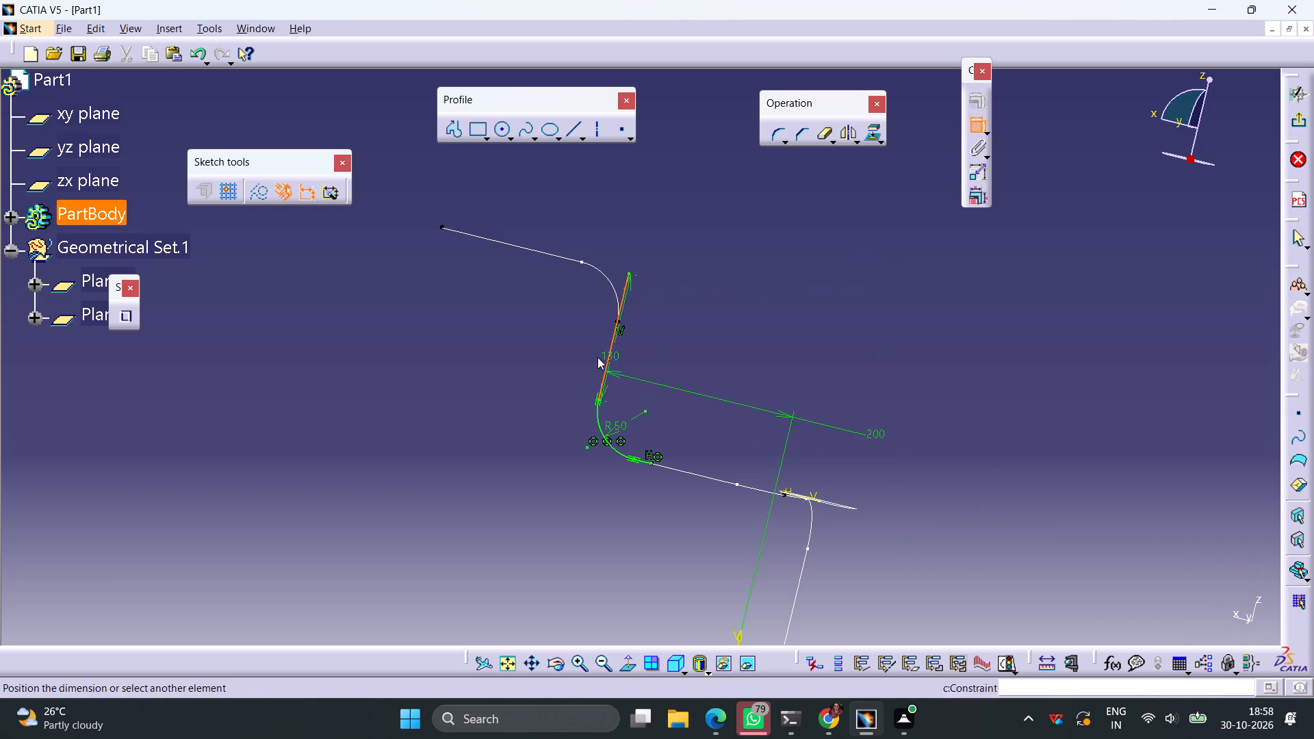
left_click(541, 353)
double_click(547, 351)
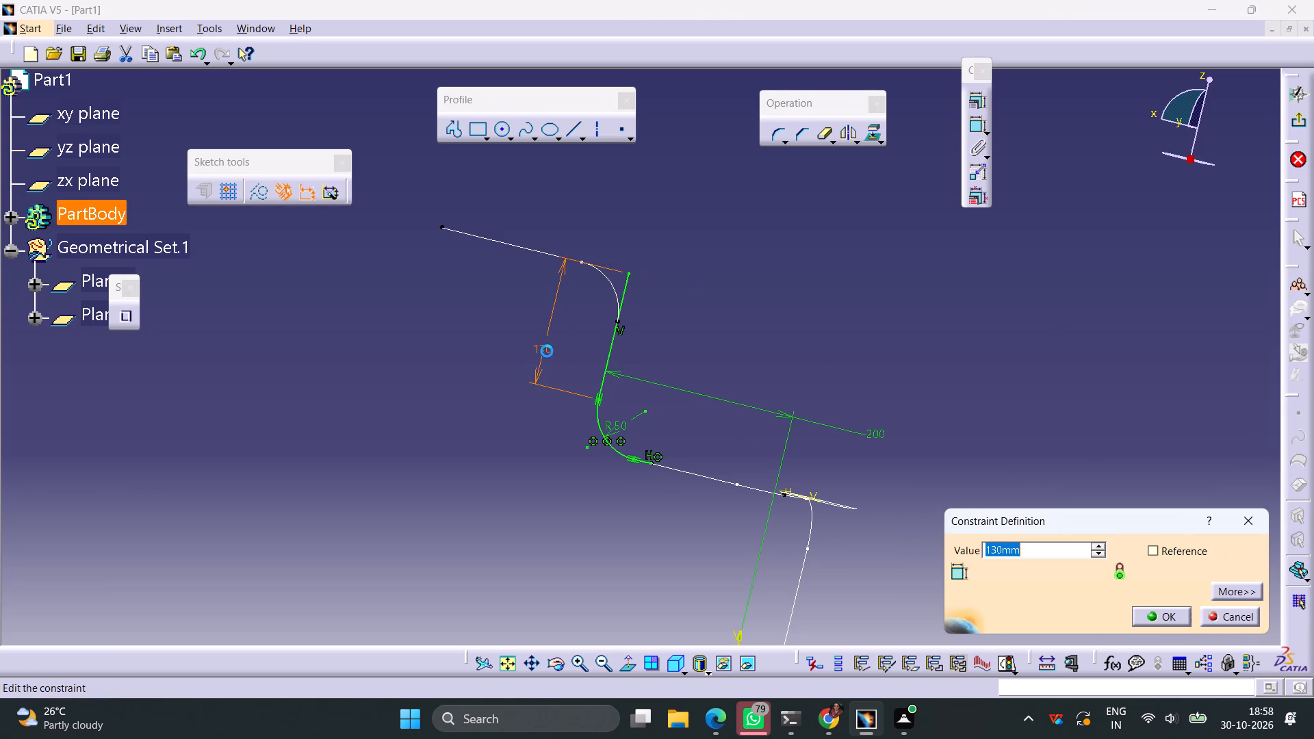
type("130-50")
key("Return")
left_click(751, 328)
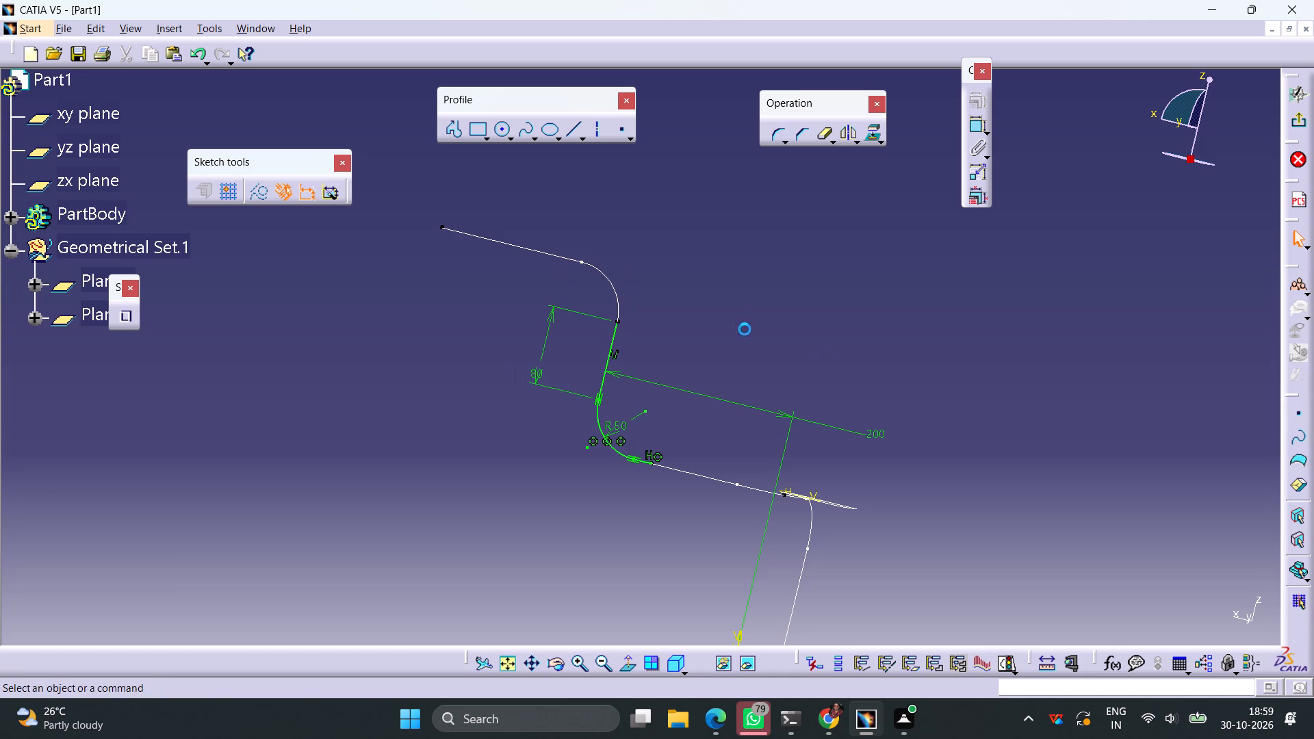
left_click(1298, 120)
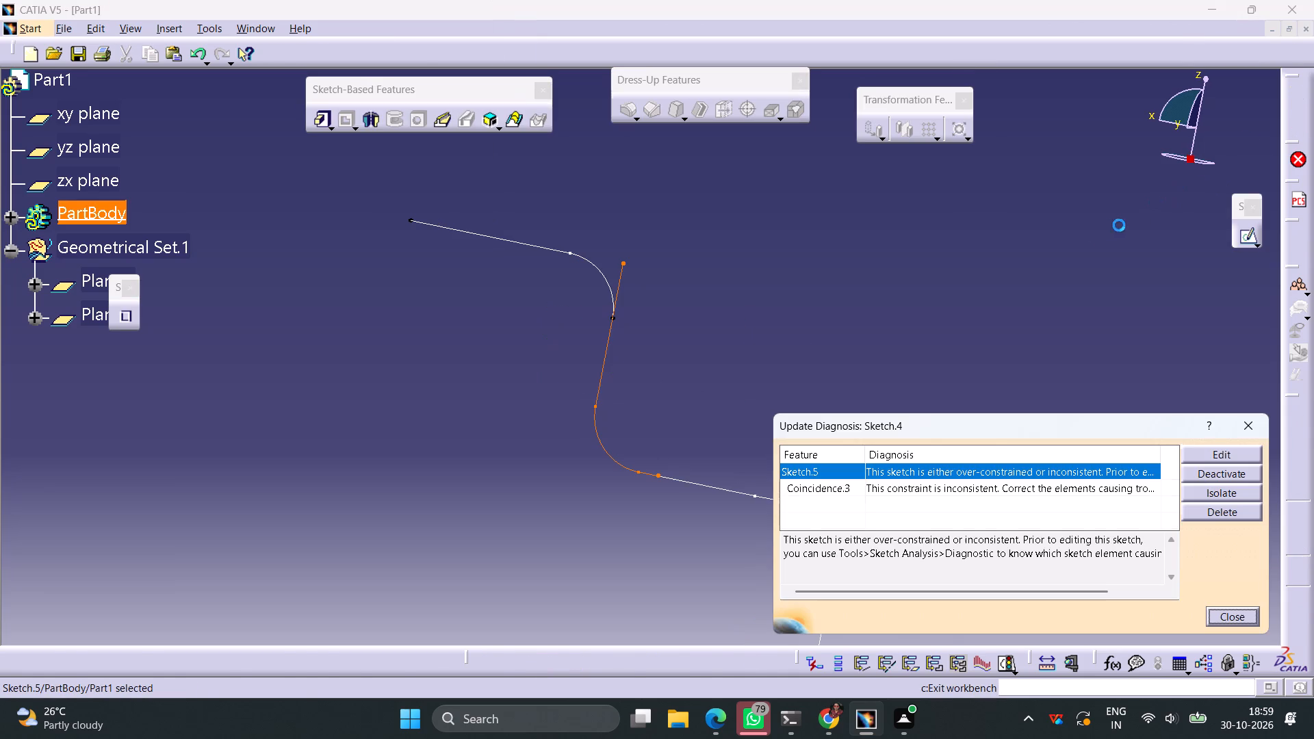
middle_click_drag(1007, 324, 952, 363, "ctrl")
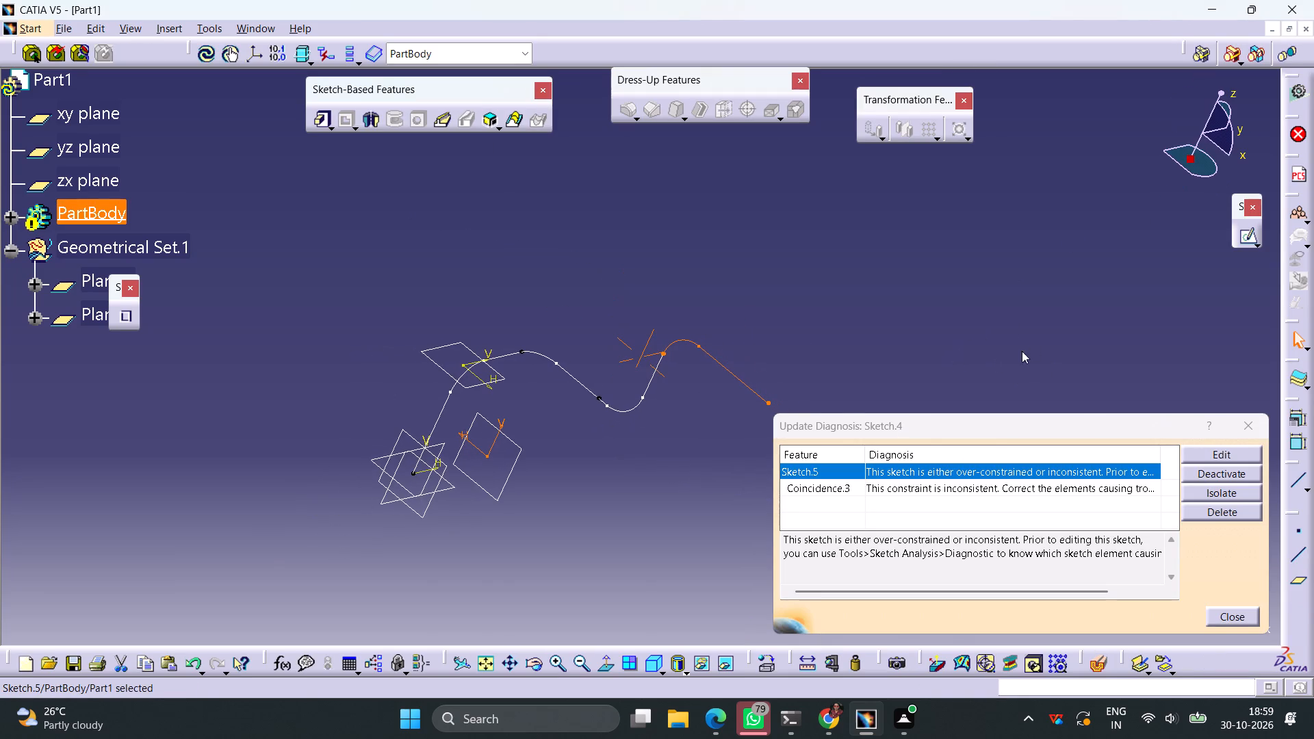
left_click(1224, 623)
left_click(968, 365)
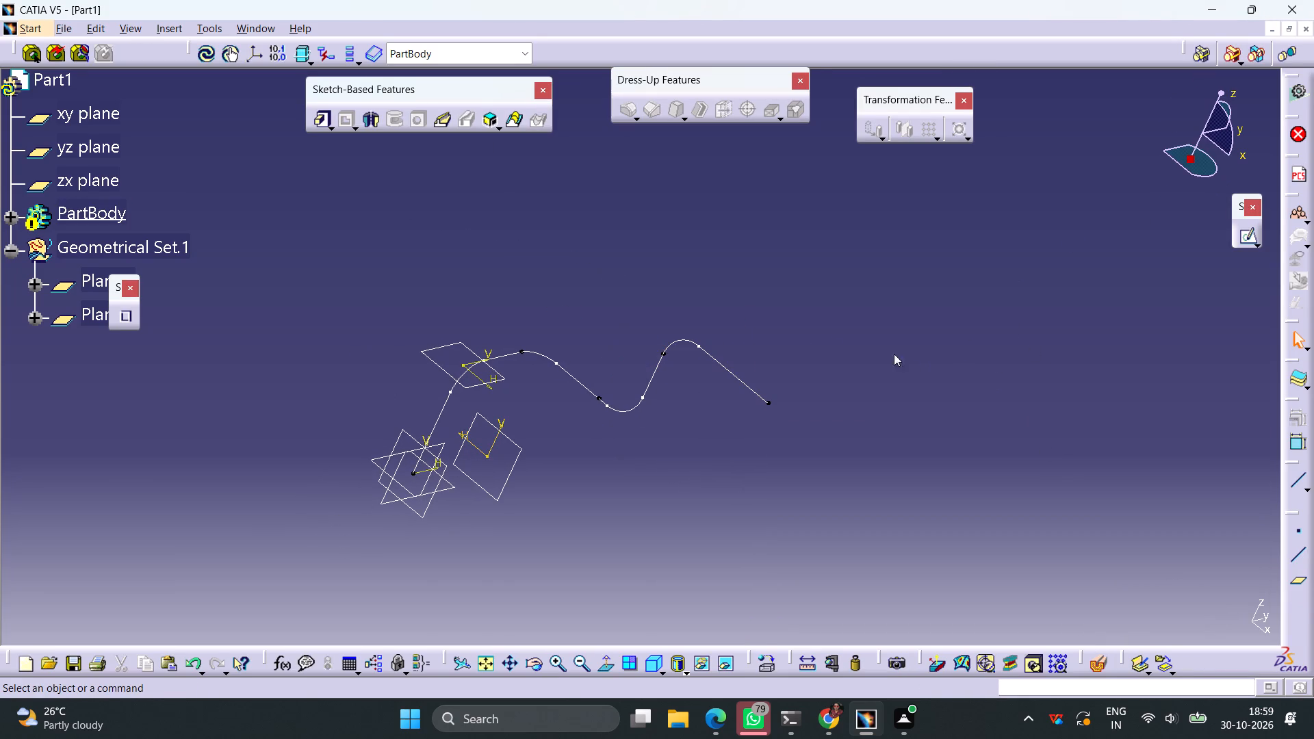
Sketch a circle centred on the origin on the xy plane and set its diameter to 83 mm.
middle_click_drag(643, 328, 574, 271)
right_click_drag(643, 328, 574, 271)
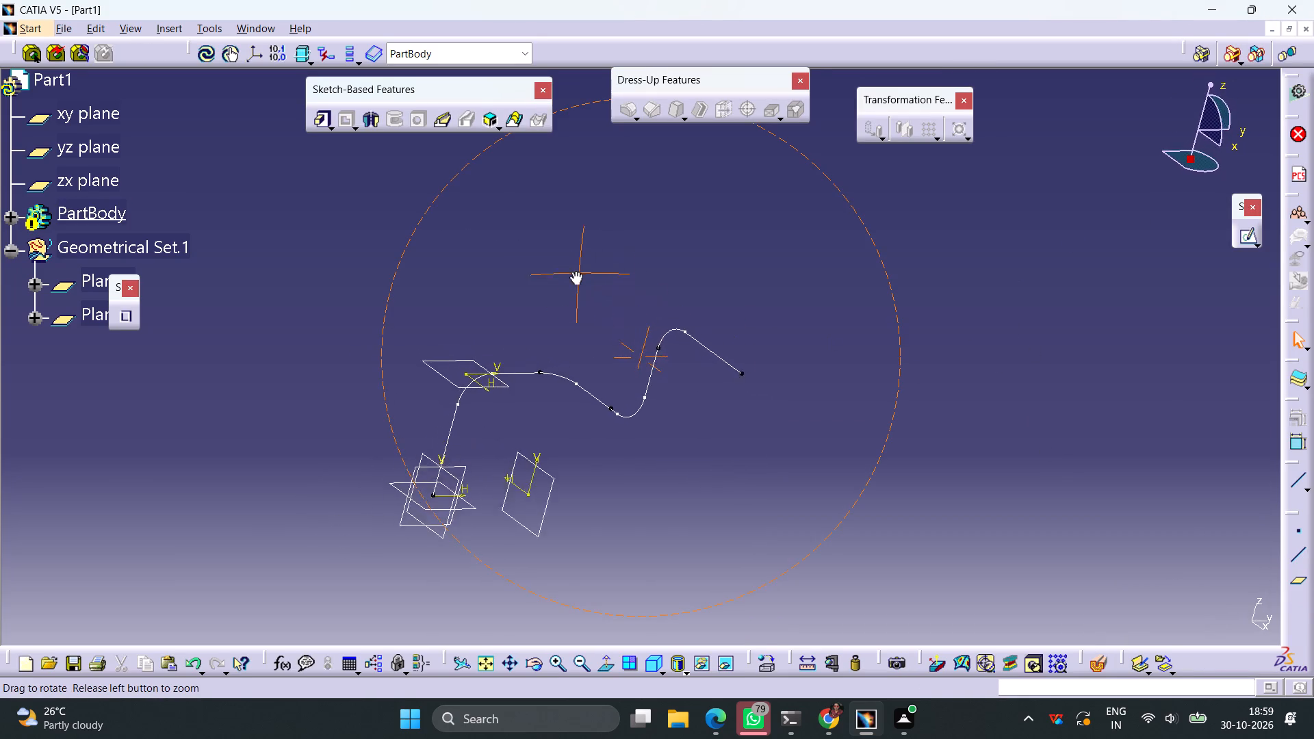
middle_click_drag(574, 271, 578, 289)
right_click_drag(574, 271, 578, 289)
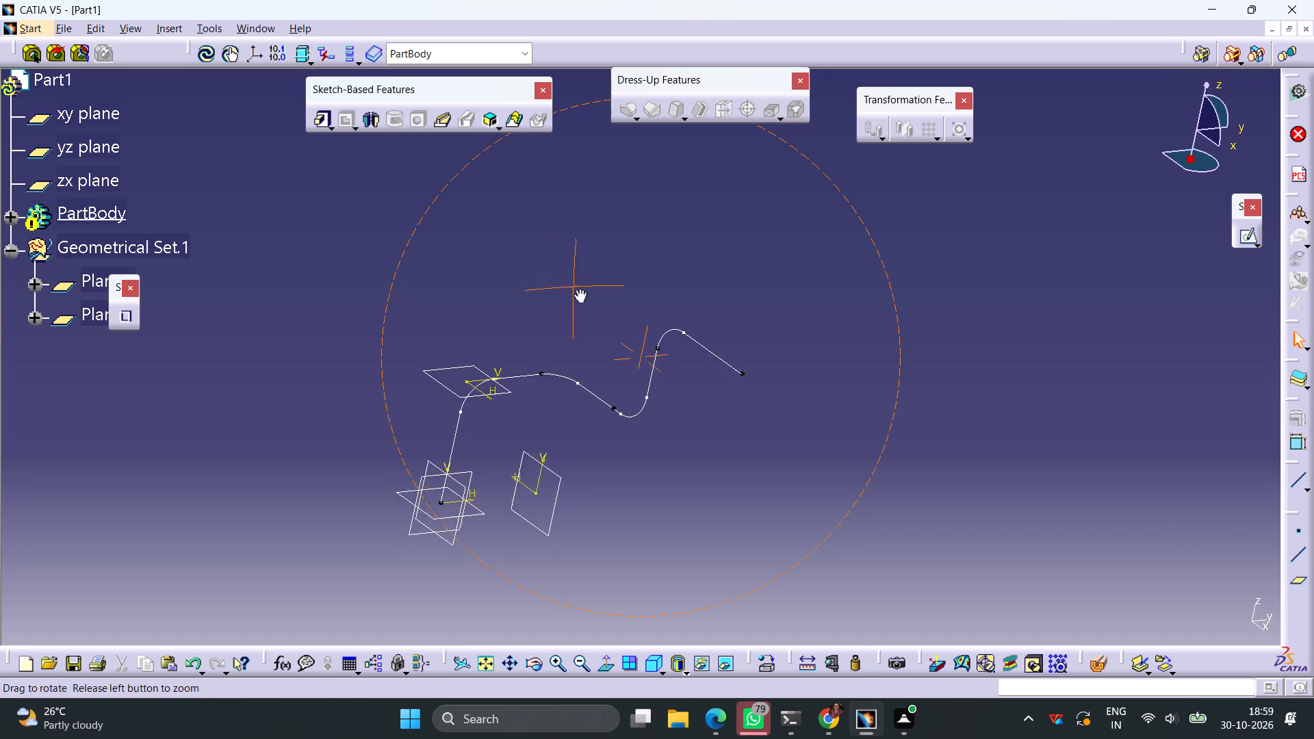
right_click_drag(578, 289, 613, 301)
middle_click_drag(578, 289, 613, 301)
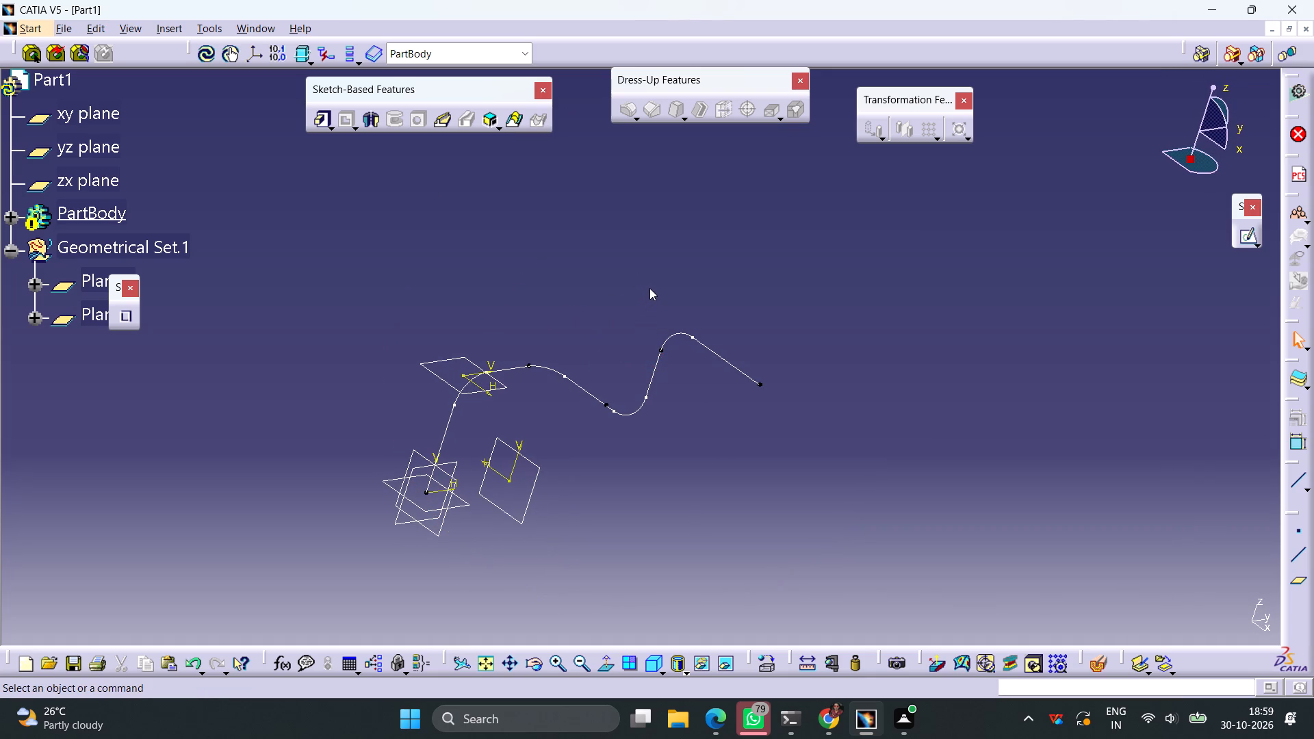
left_click(462, 505)
left_click(1242, 239)
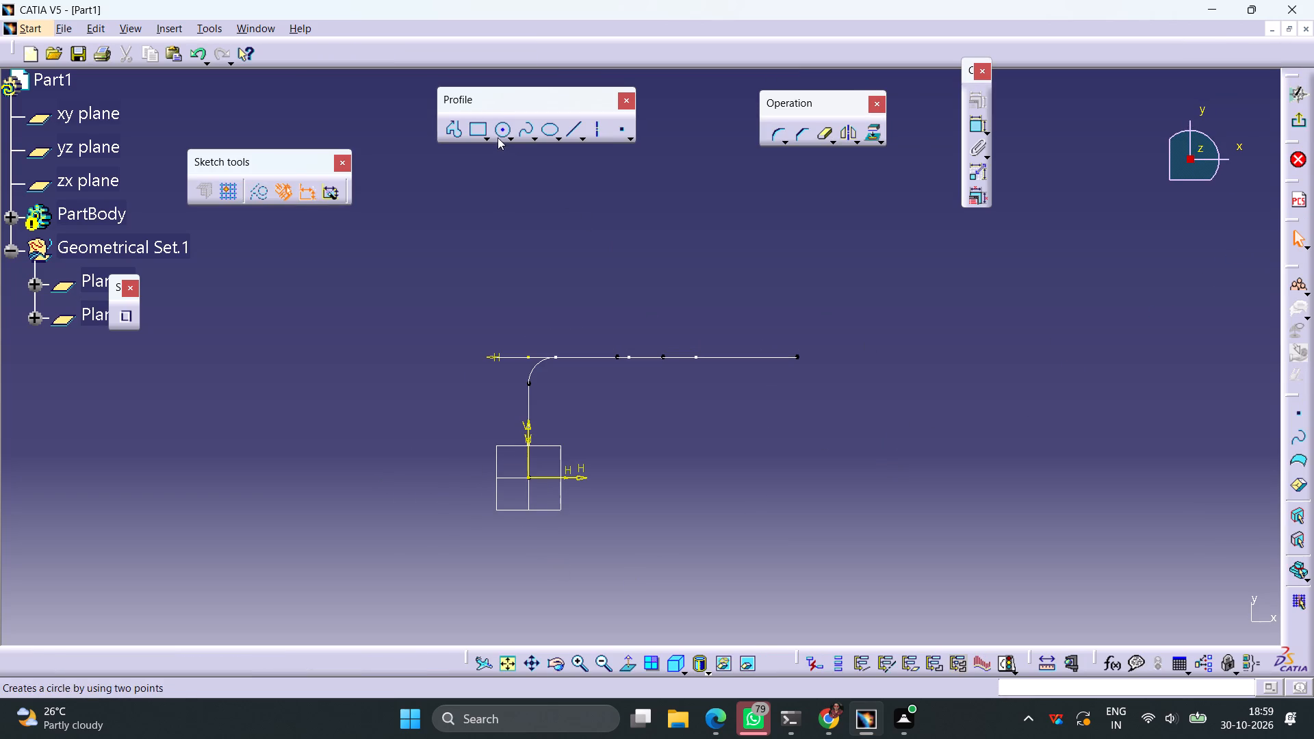
left_click(498, 127)
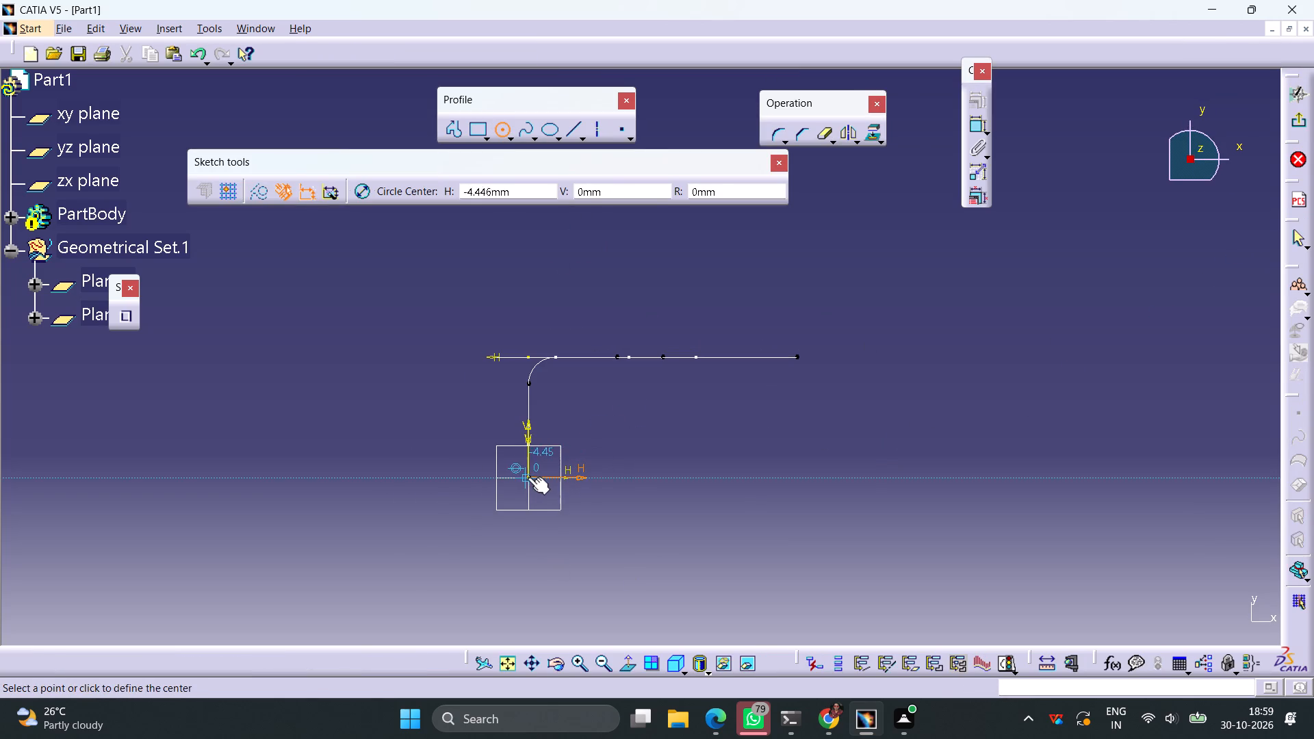
left_click(528, 477)
left_click(586, 444)
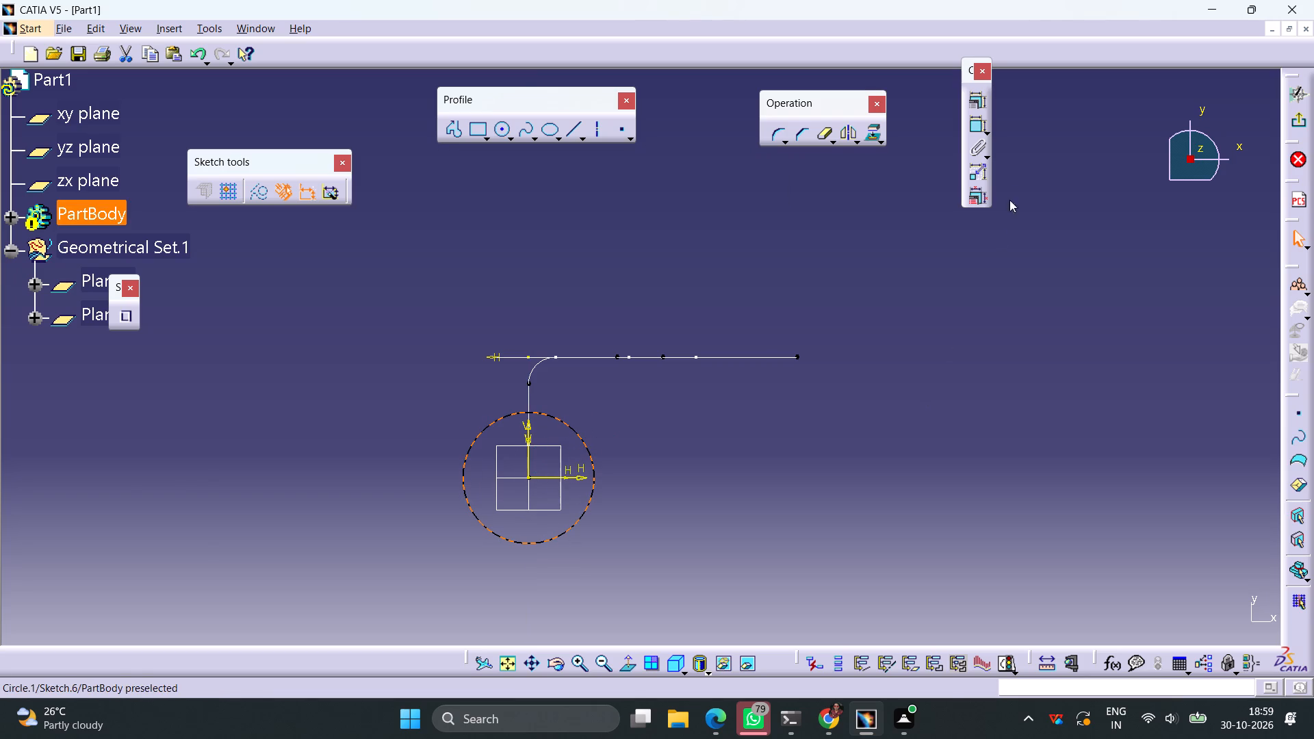
left_click(977, 125)
left_click_drag(677, 498, 683, 496)
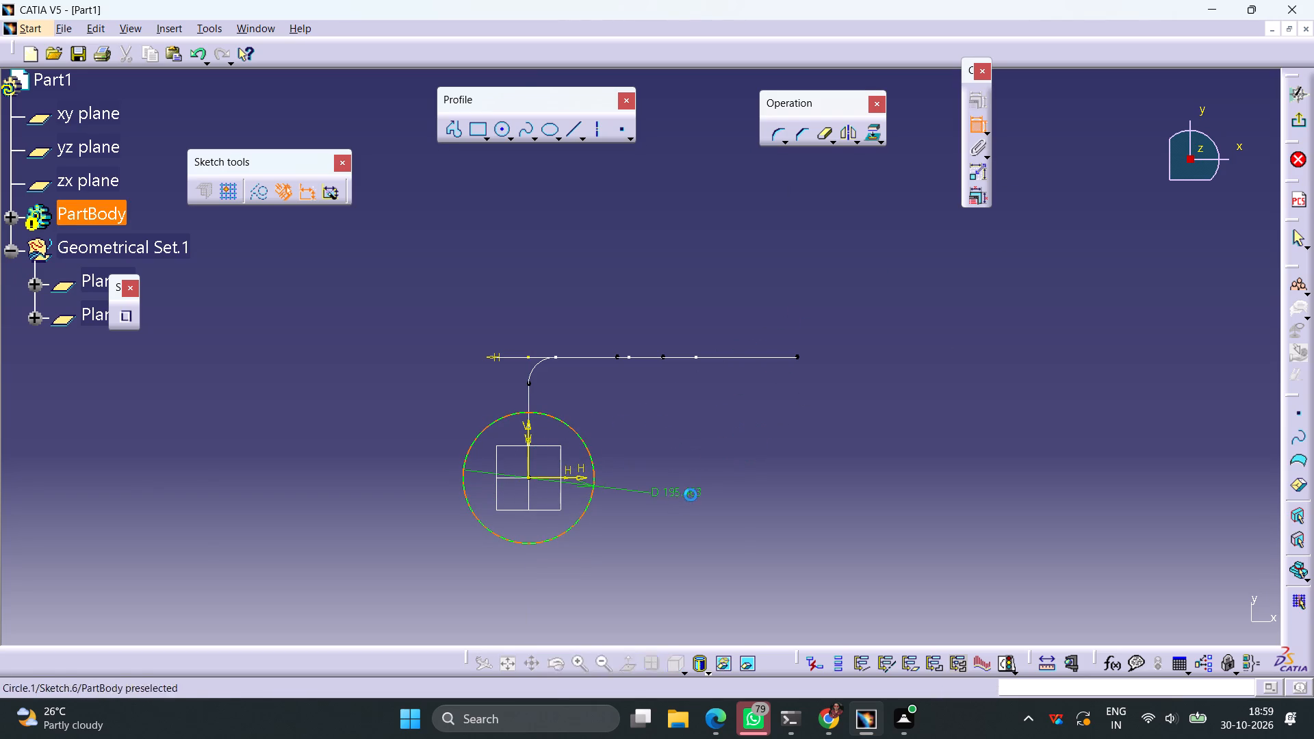
double_click(693, 493)
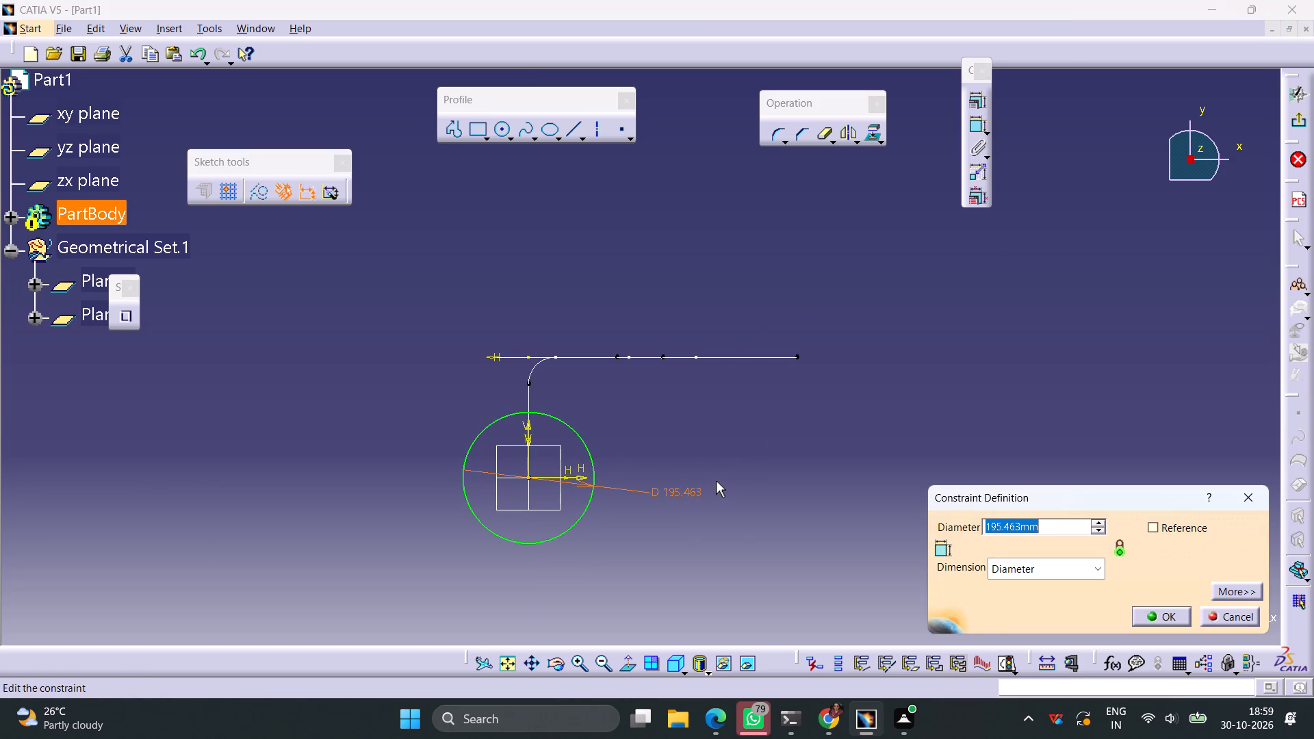
type("83")
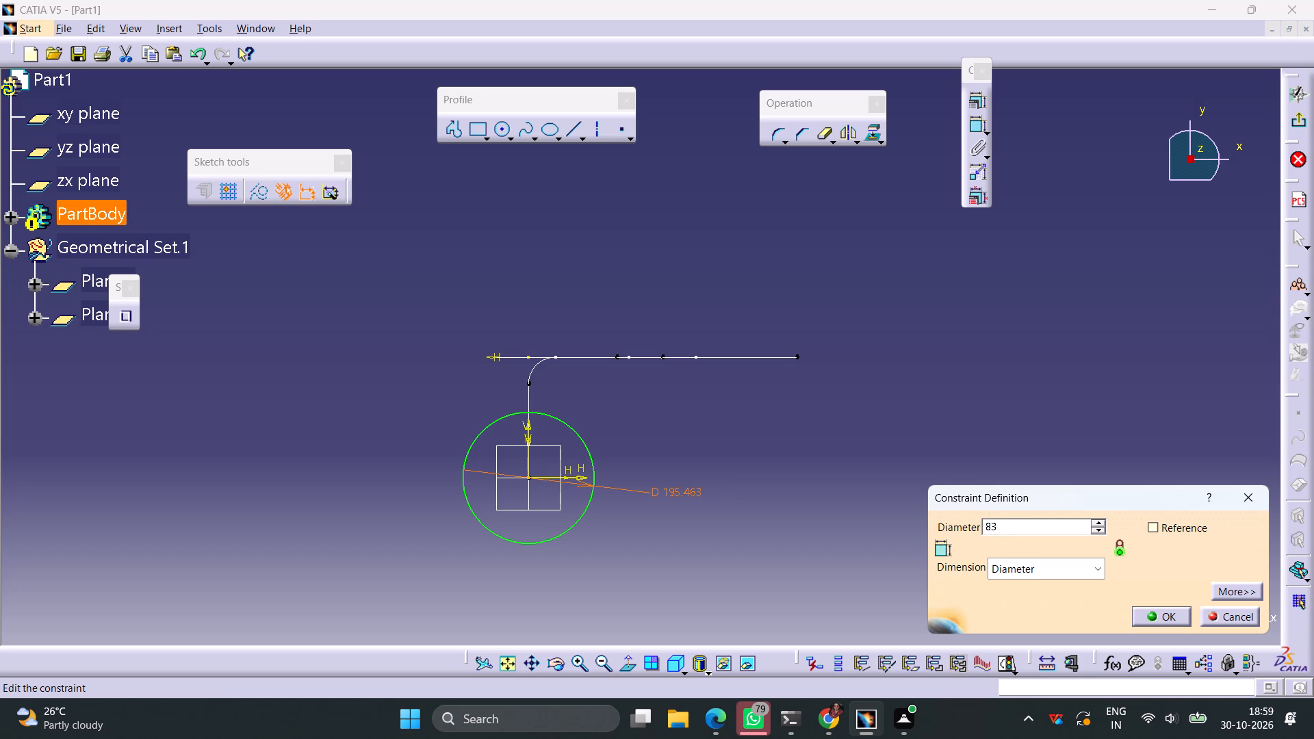
key("Return")
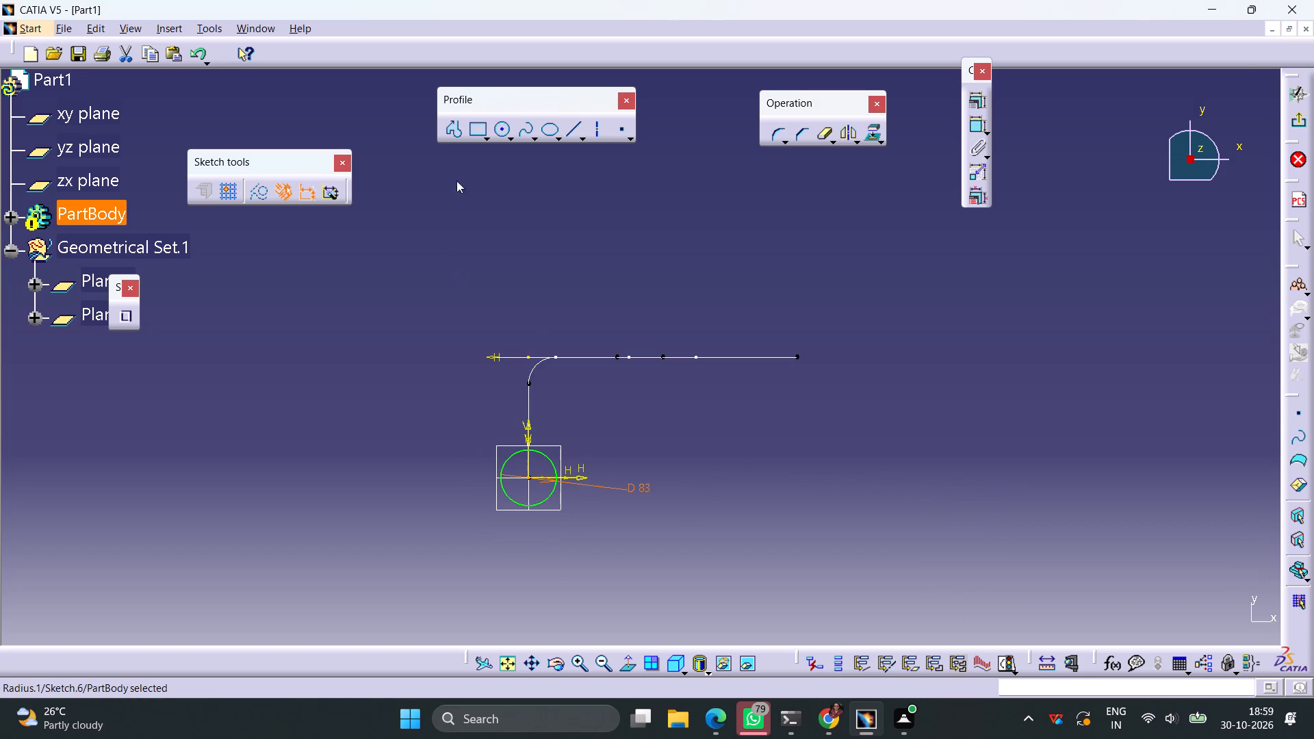
Draw a second circle concentric with the first, set its diameter to 67 mm, and exit the sketch.
left_click(500, 131)
middle_click_drag(613, 526, 641, 442, "ctrl")
middle_click_drag(581, 512, 750, 300)
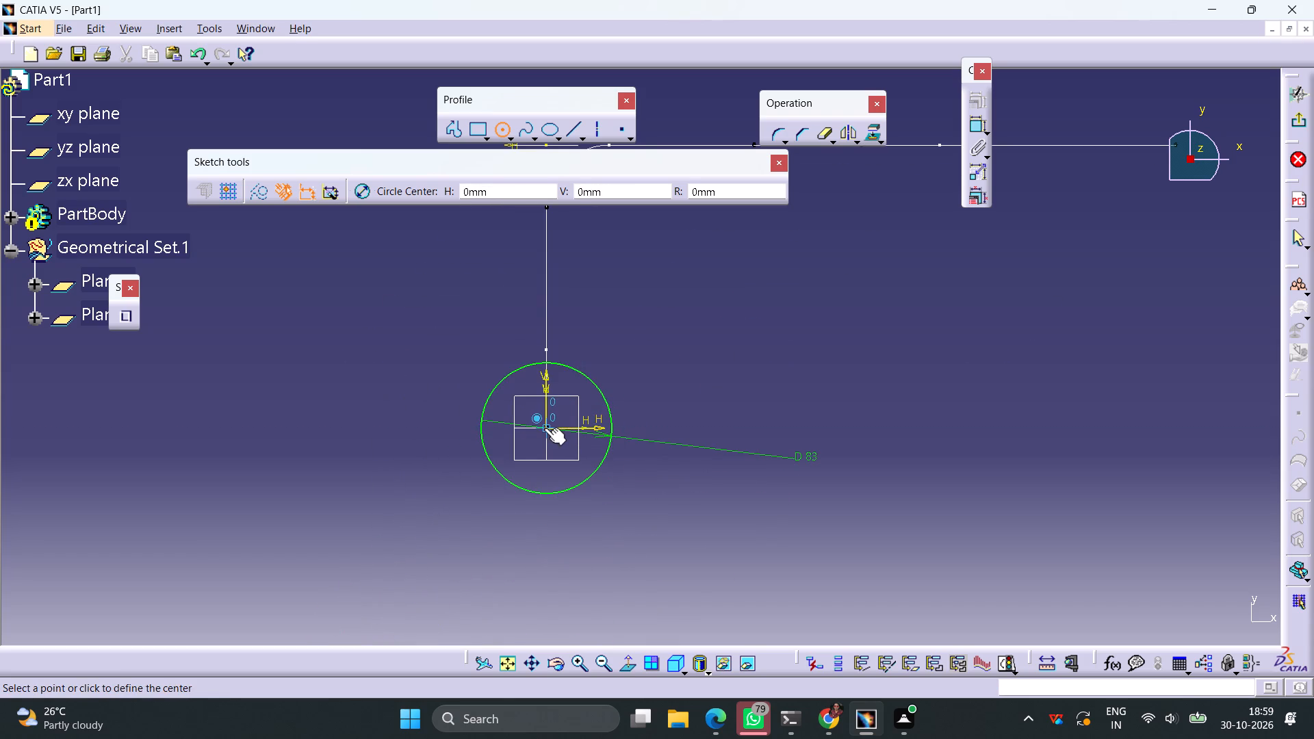
left_click(544, 428)
left_click(570, 411)
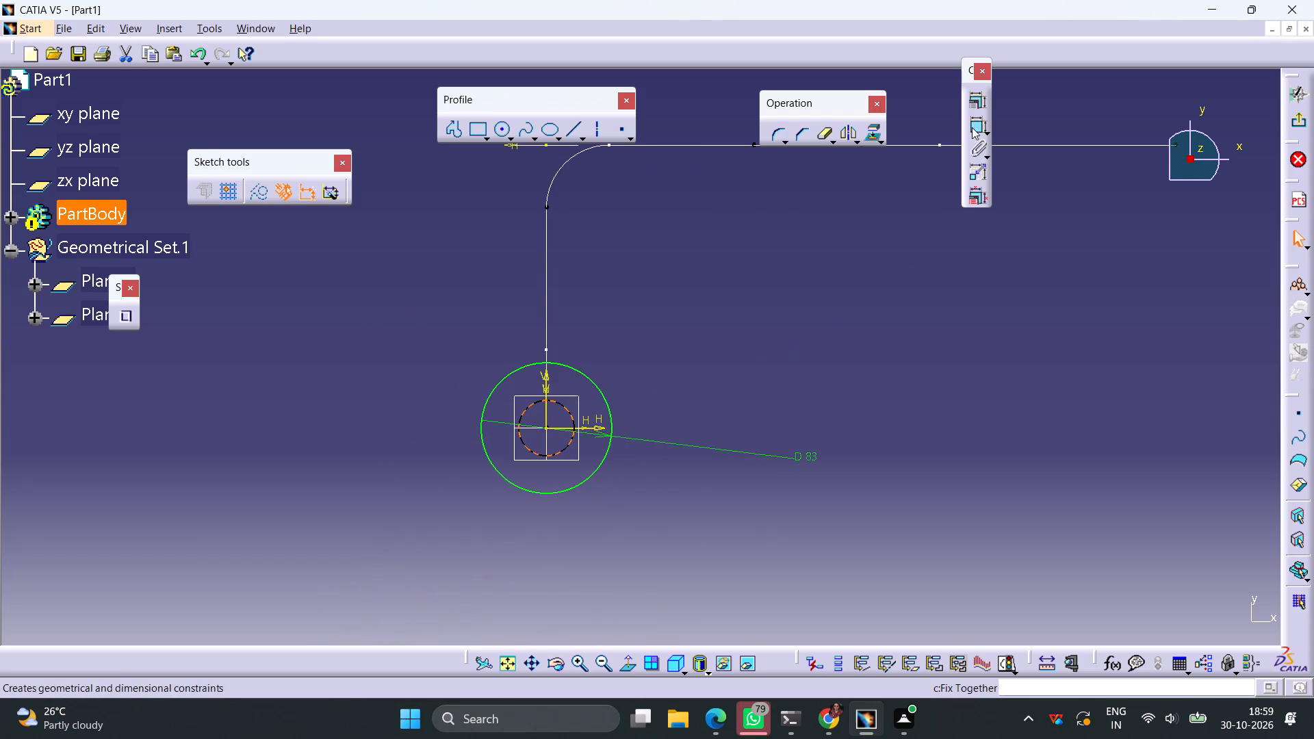
left_click(975, 125)
left_click(716, 383)
double_click(723, 379)
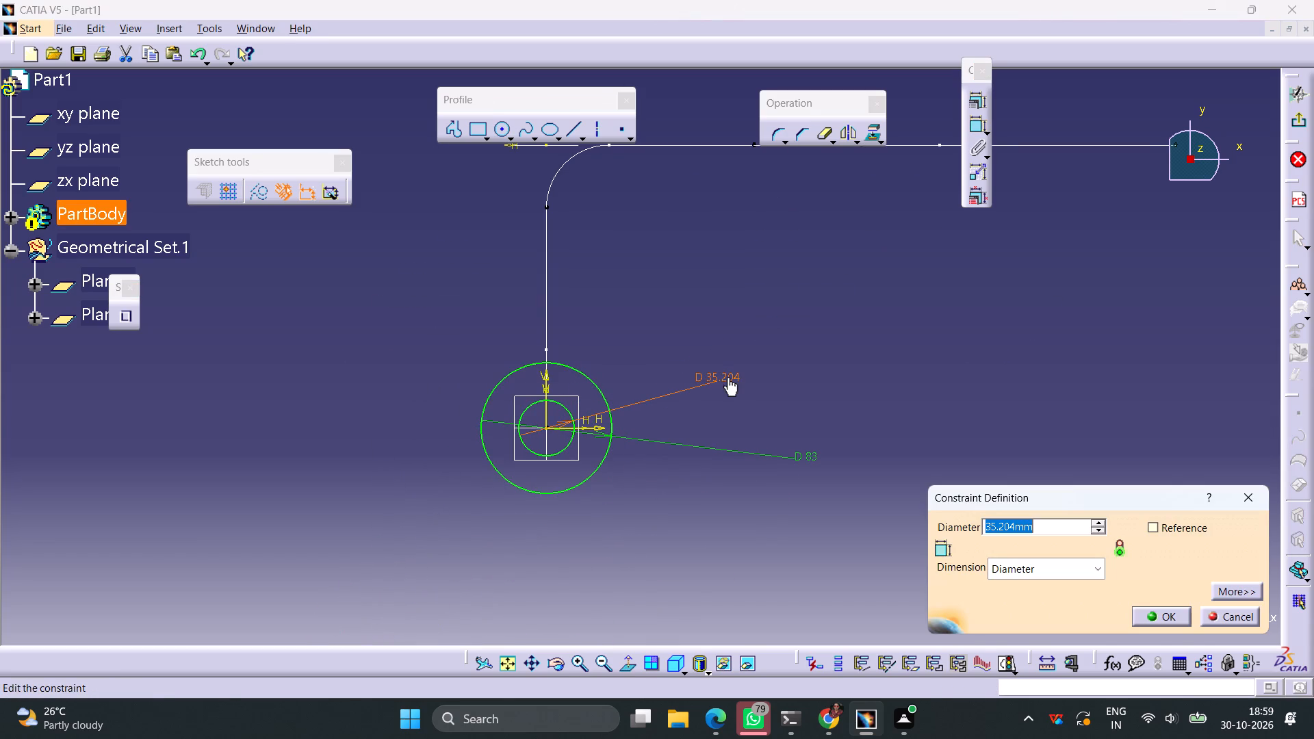
type("67")
key("Return")
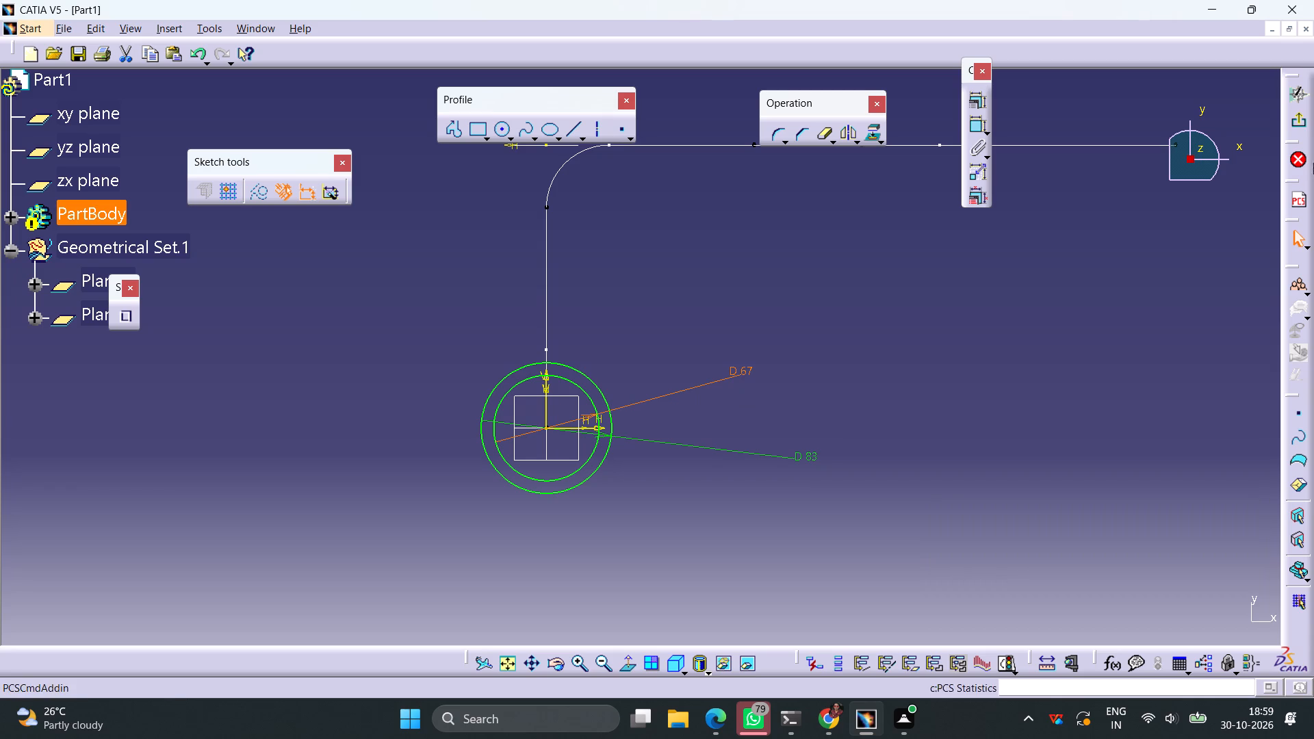
left_click(1293, 120)
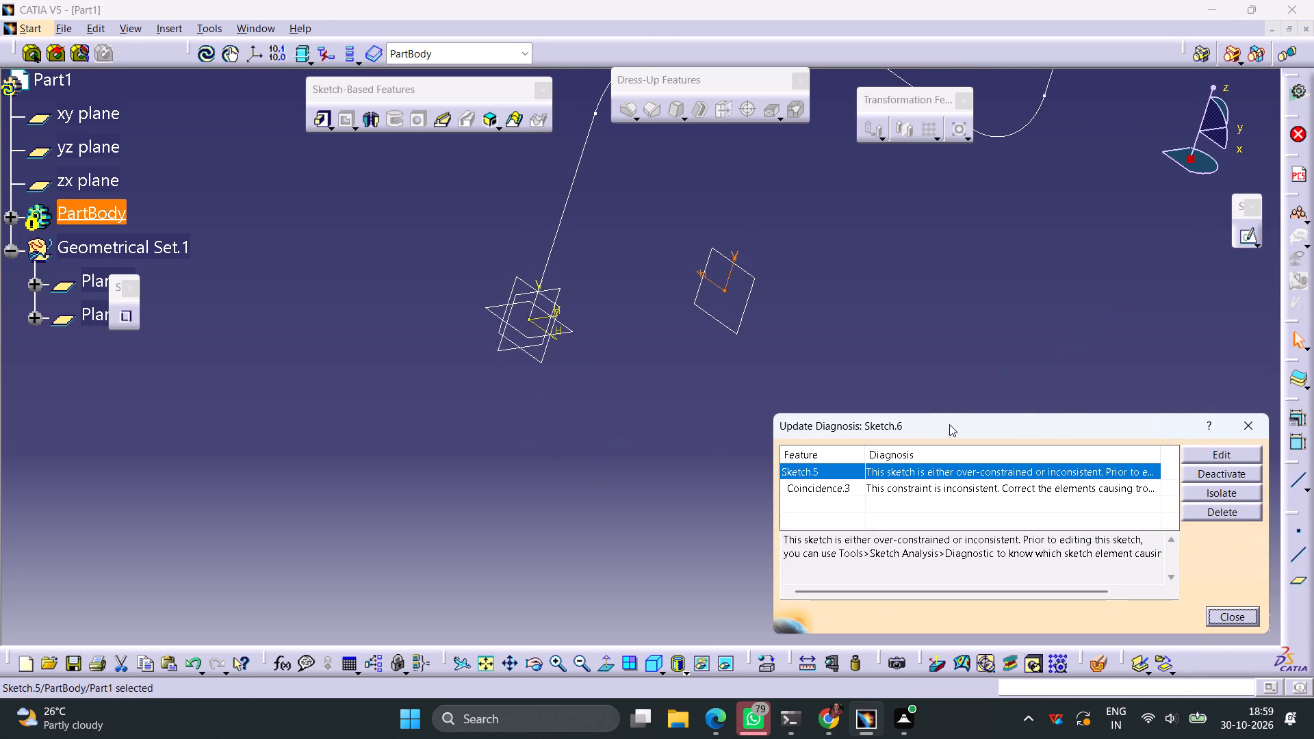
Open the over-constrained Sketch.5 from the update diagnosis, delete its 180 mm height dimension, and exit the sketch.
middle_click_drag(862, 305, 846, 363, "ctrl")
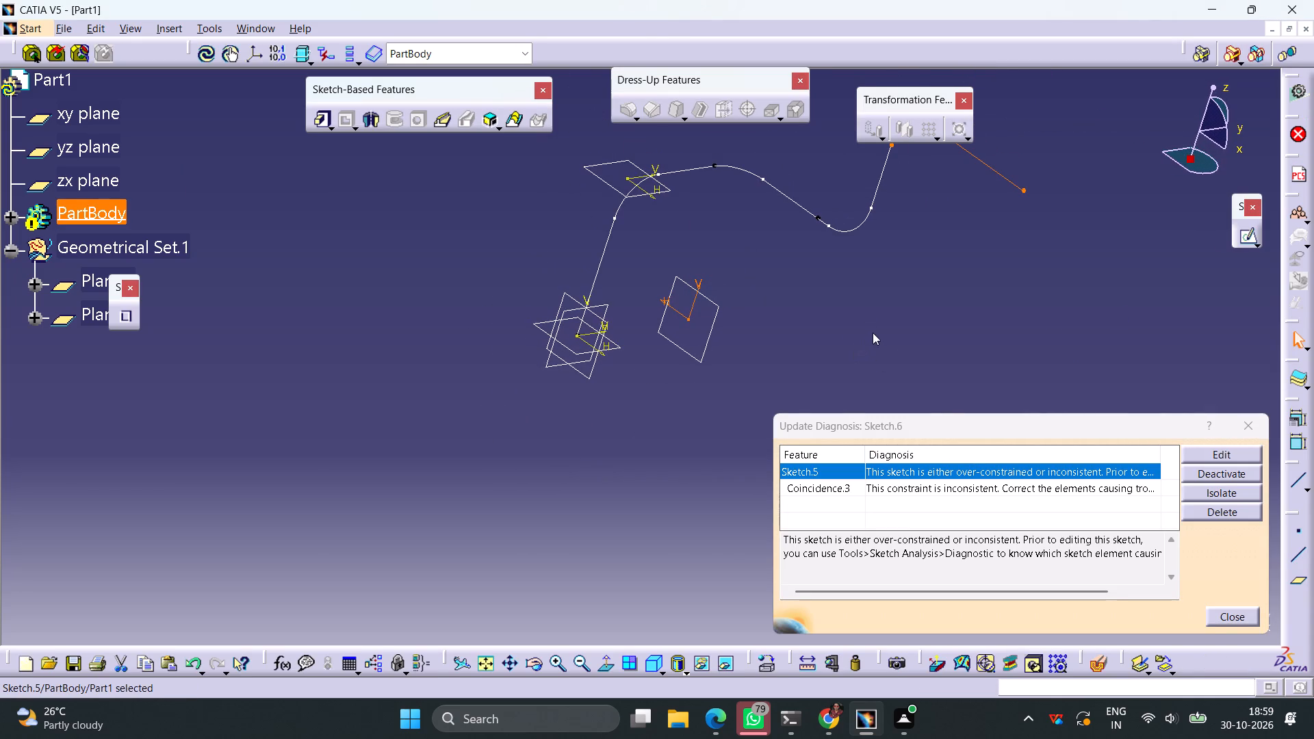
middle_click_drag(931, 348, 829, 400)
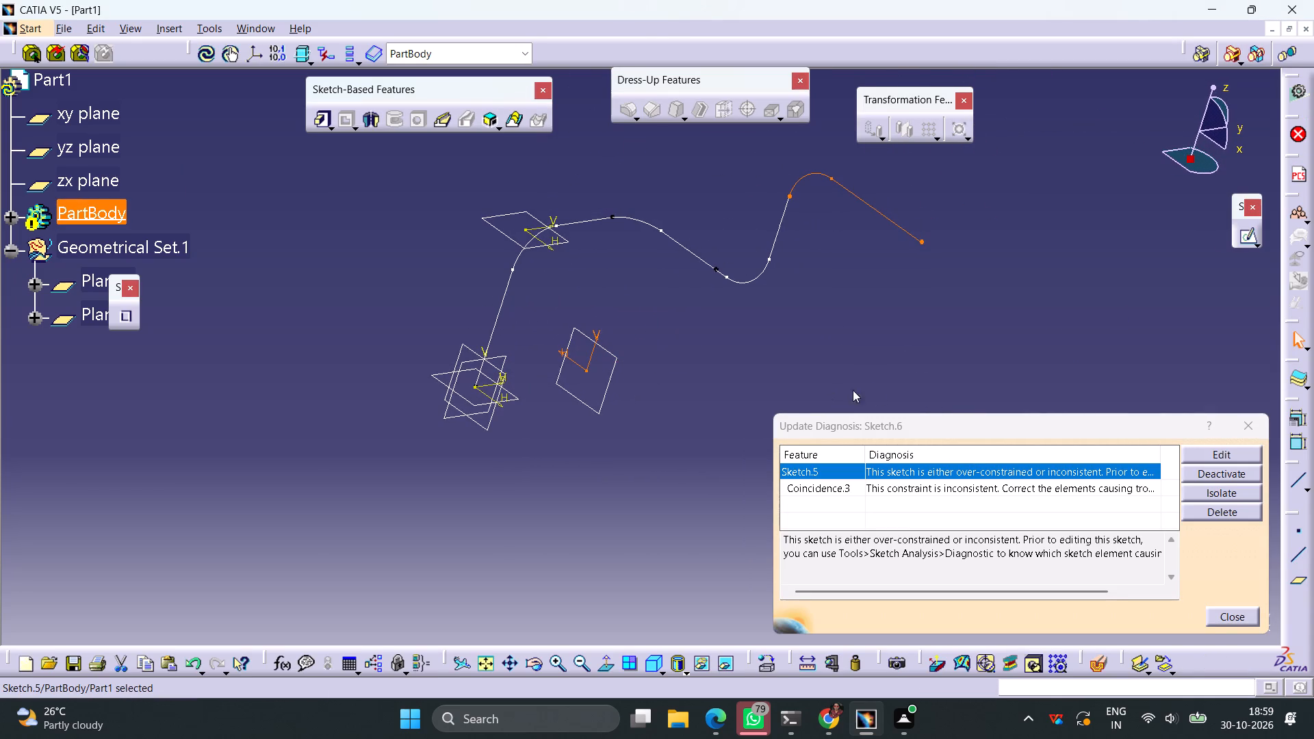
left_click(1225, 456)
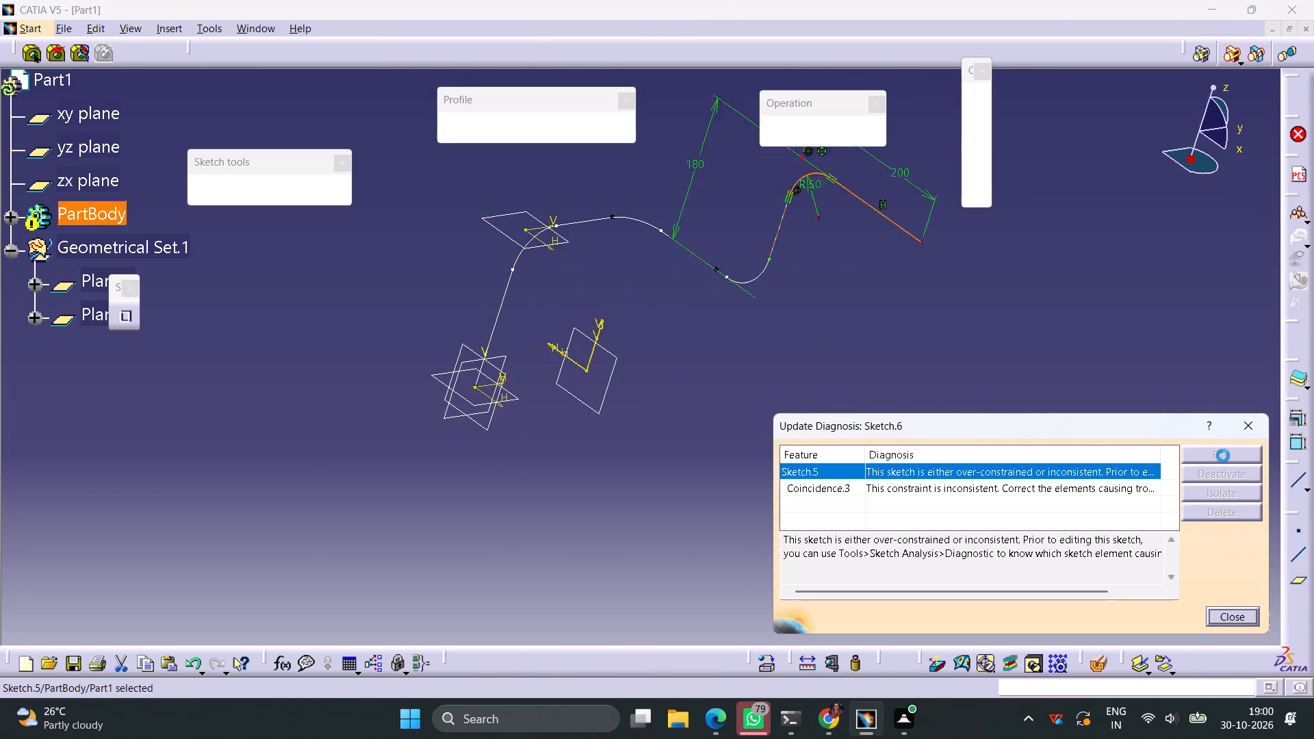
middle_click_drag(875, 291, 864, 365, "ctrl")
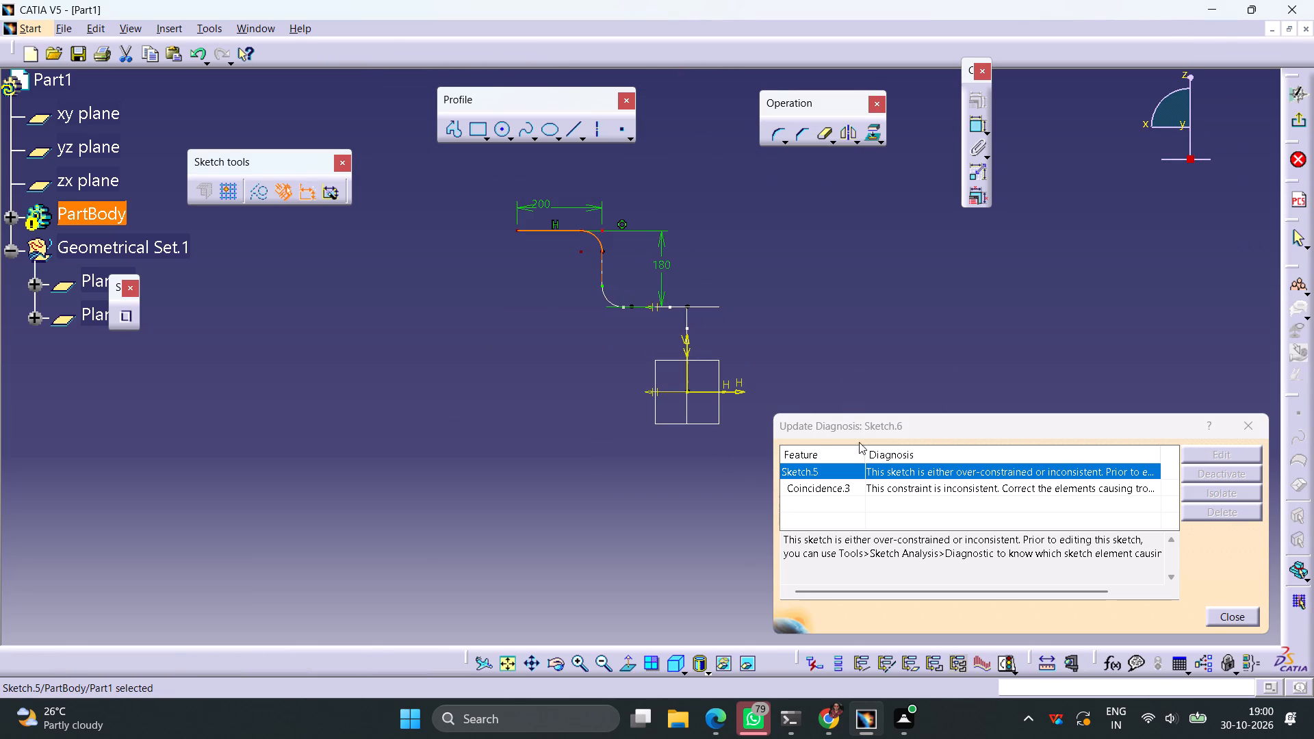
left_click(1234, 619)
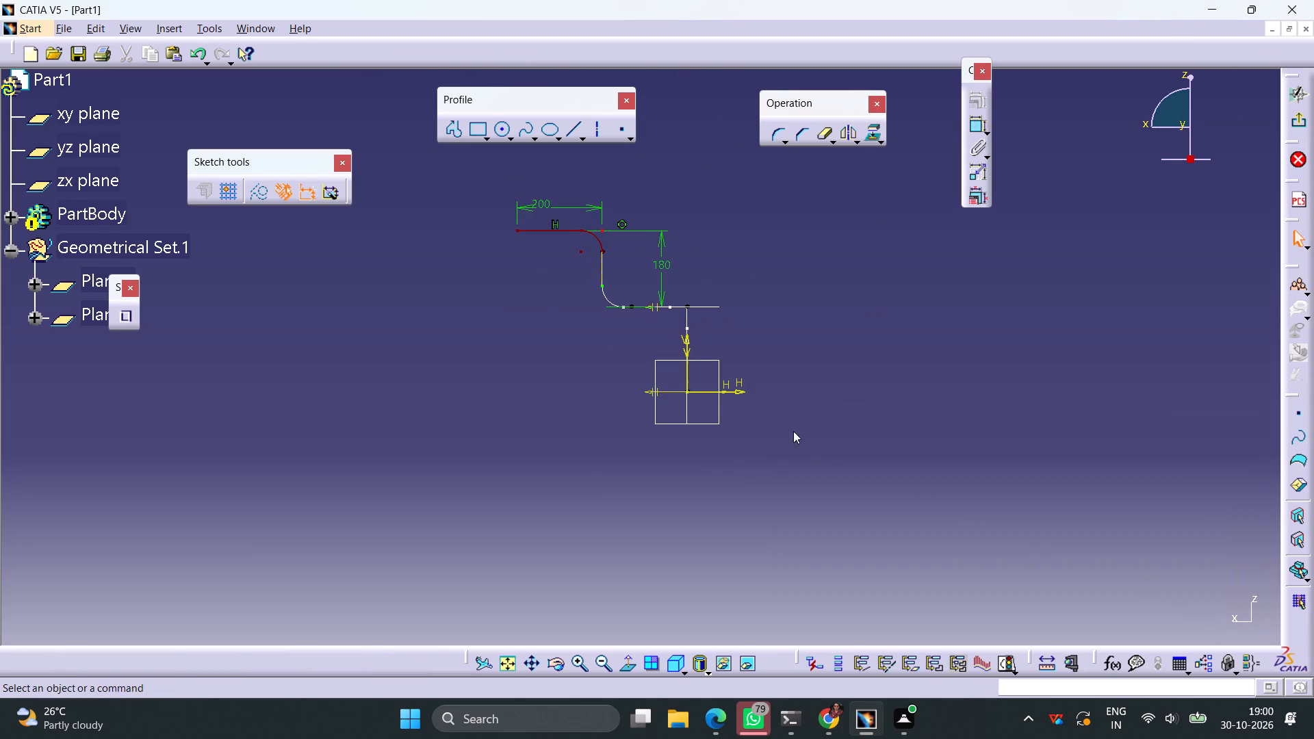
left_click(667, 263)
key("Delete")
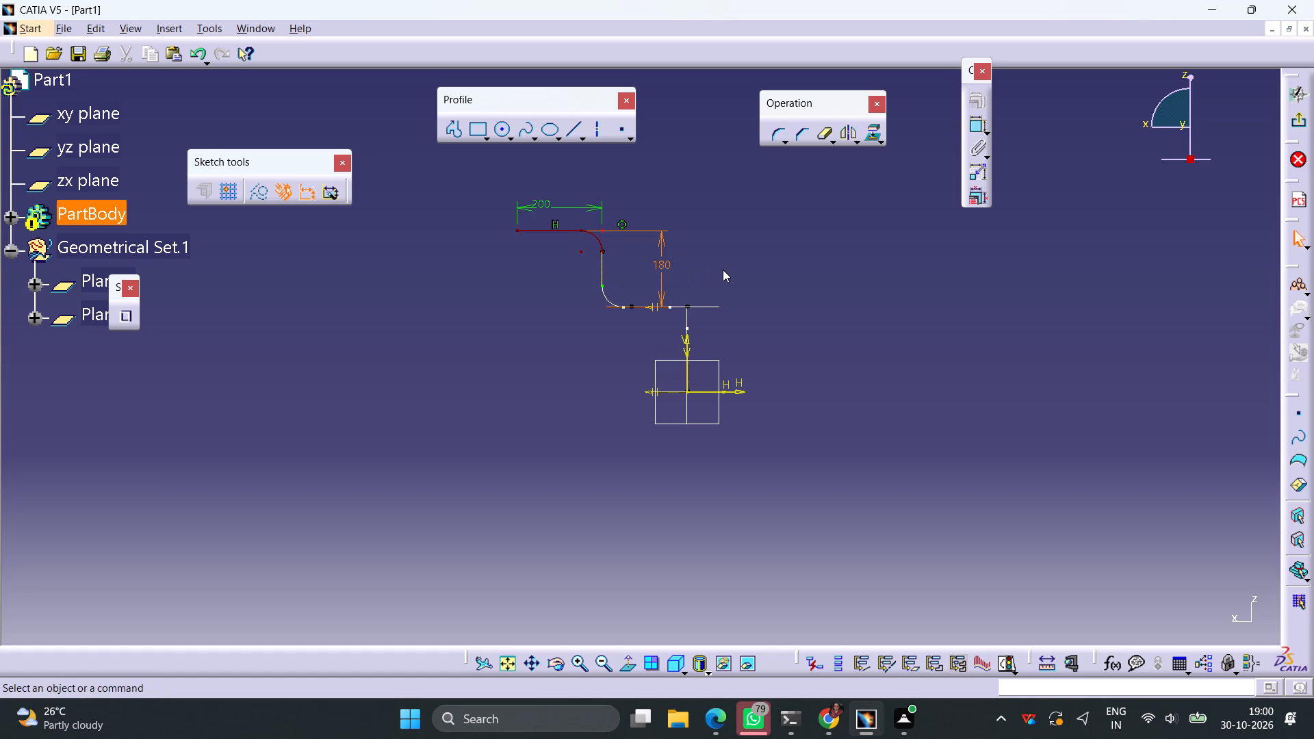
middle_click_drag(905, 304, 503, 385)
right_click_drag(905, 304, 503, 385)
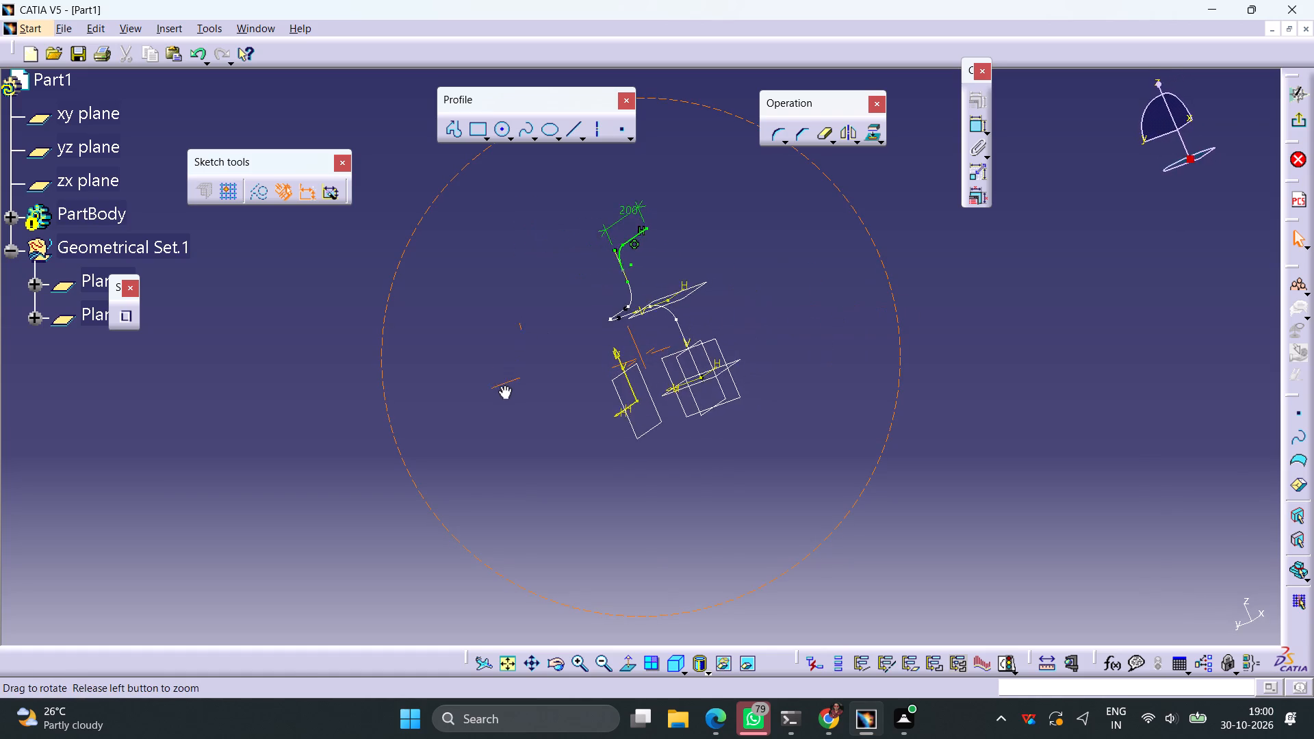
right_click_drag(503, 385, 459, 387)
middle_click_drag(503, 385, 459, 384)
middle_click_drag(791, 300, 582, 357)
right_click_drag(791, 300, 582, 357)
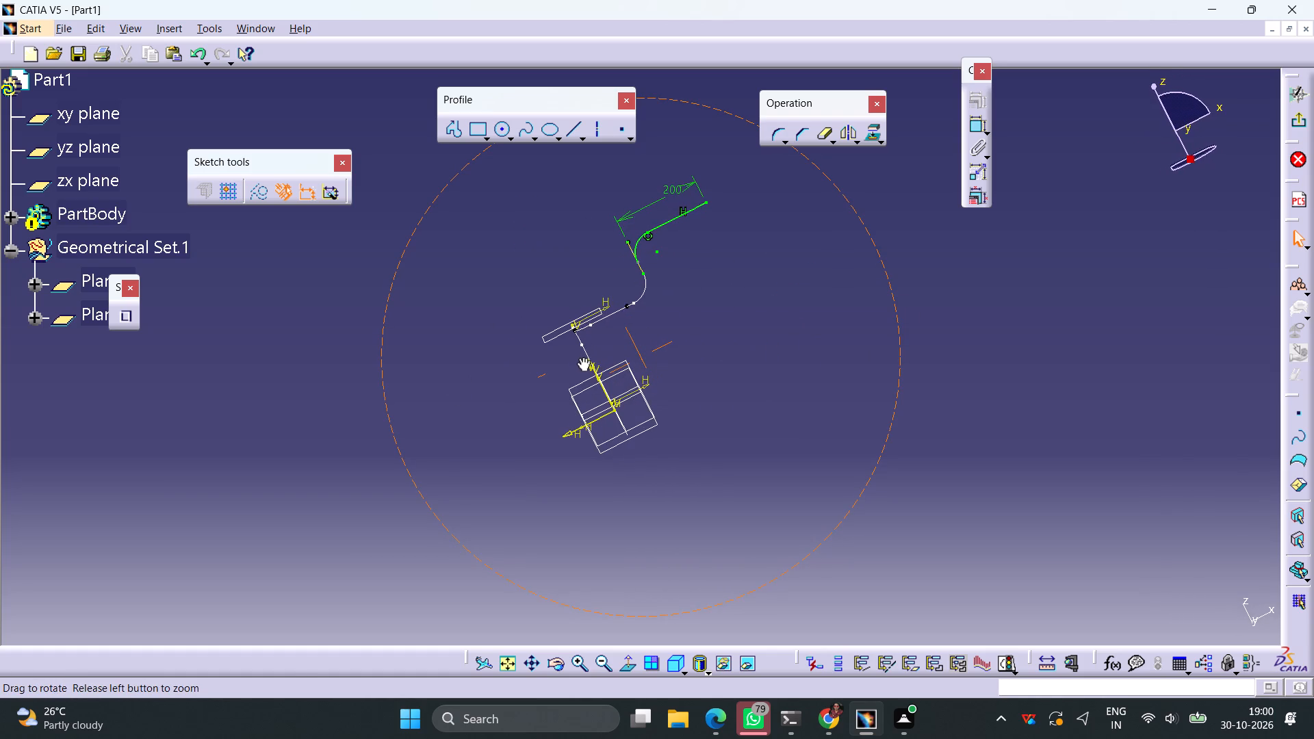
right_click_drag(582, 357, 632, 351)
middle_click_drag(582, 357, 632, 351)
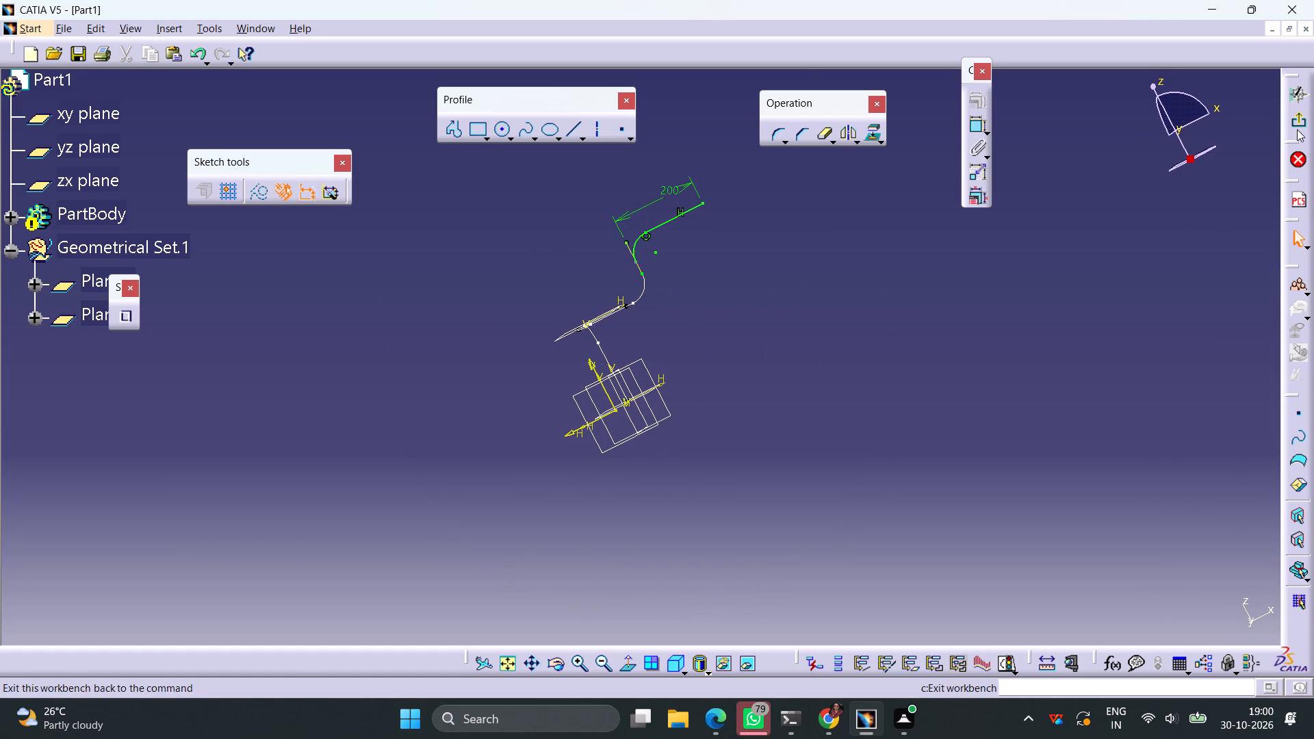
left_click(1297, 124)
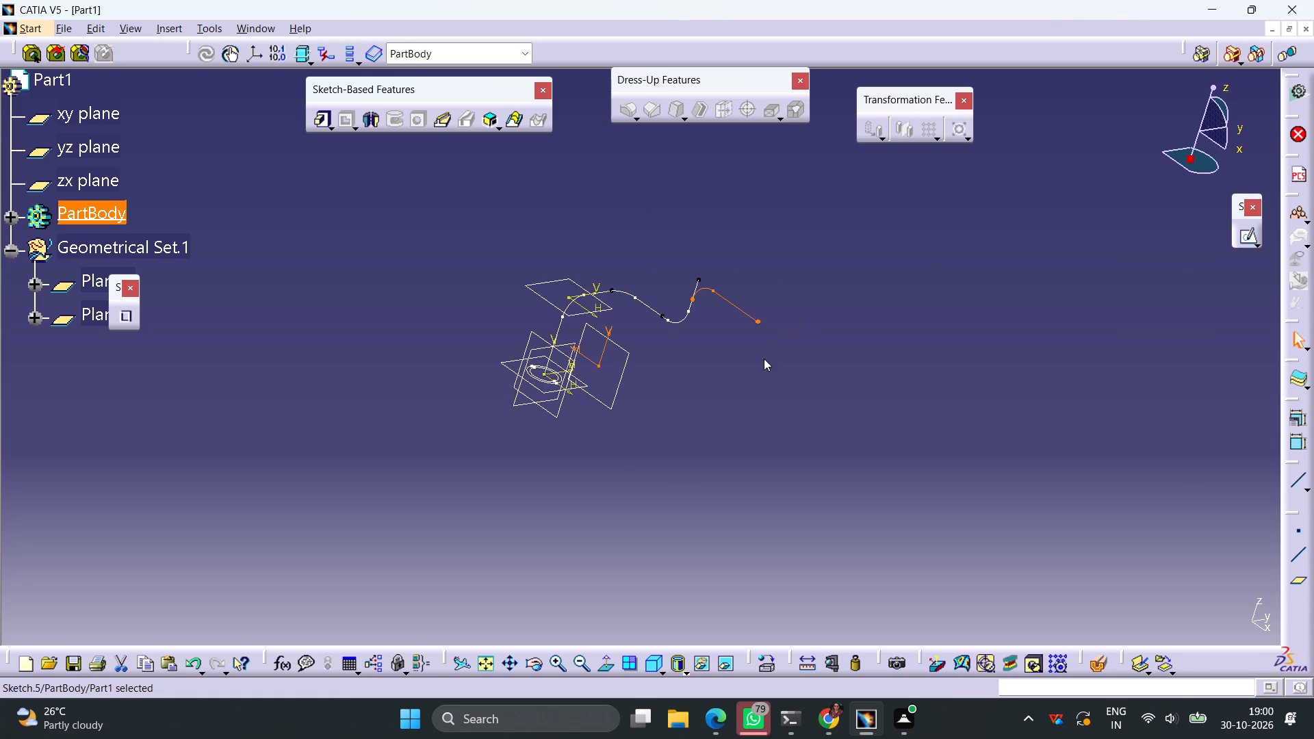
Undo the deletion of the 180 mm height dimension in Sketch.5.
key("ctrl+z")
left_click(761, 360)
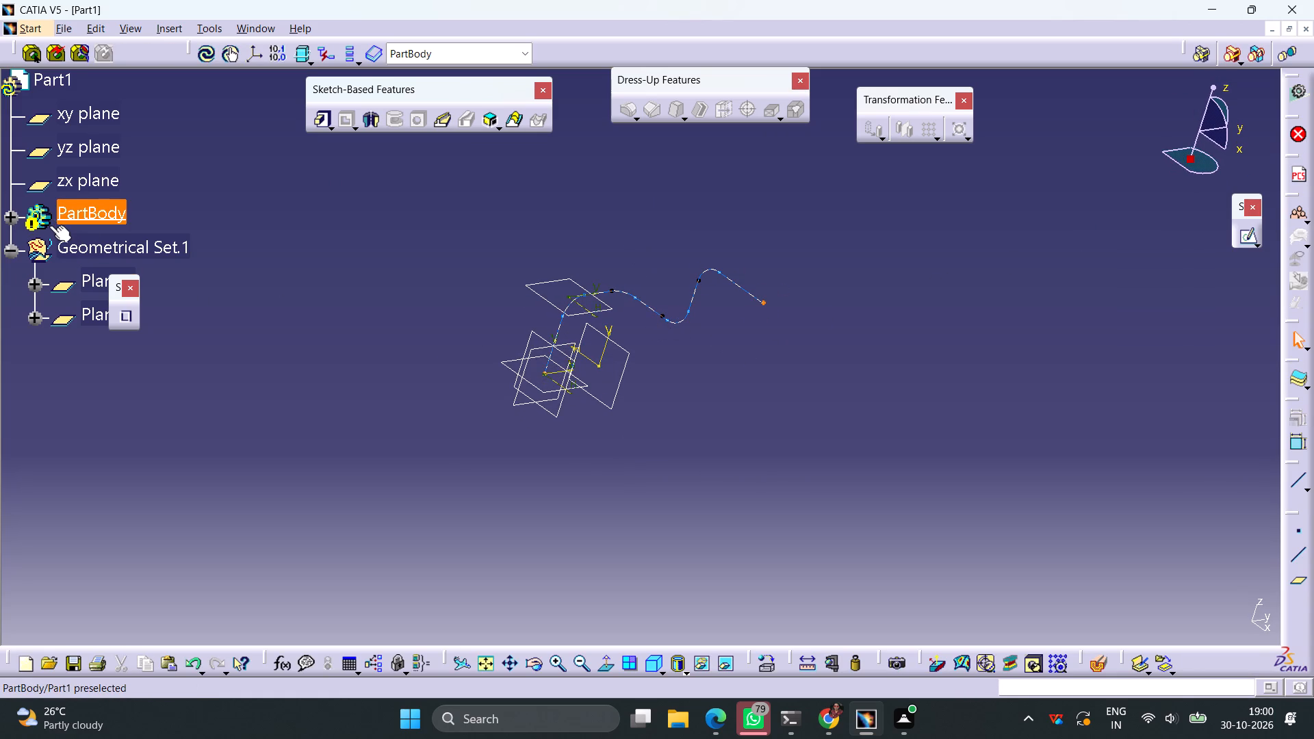
Reopen Sketch.5 for editing and delete the coincidence constraint beside the rounded corner of the upper horizontal line.
left_click(9, 216)
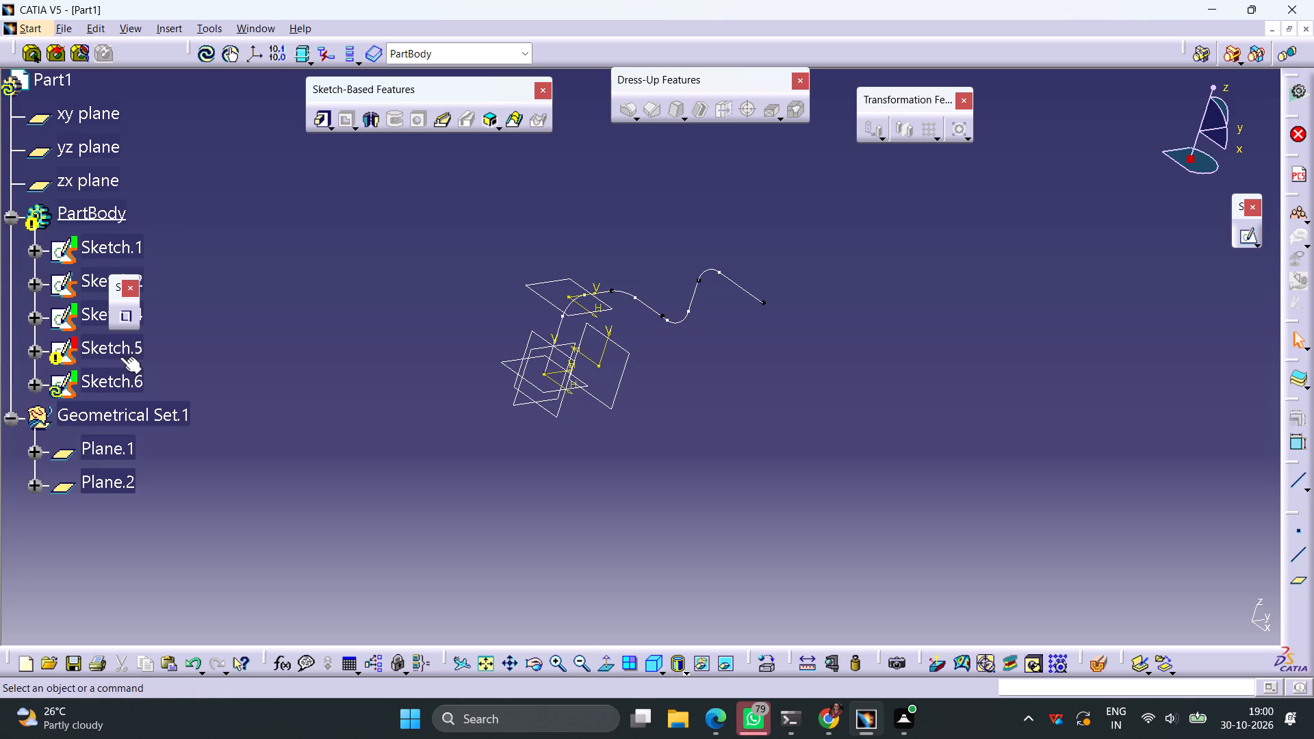
double_click(101, 352)
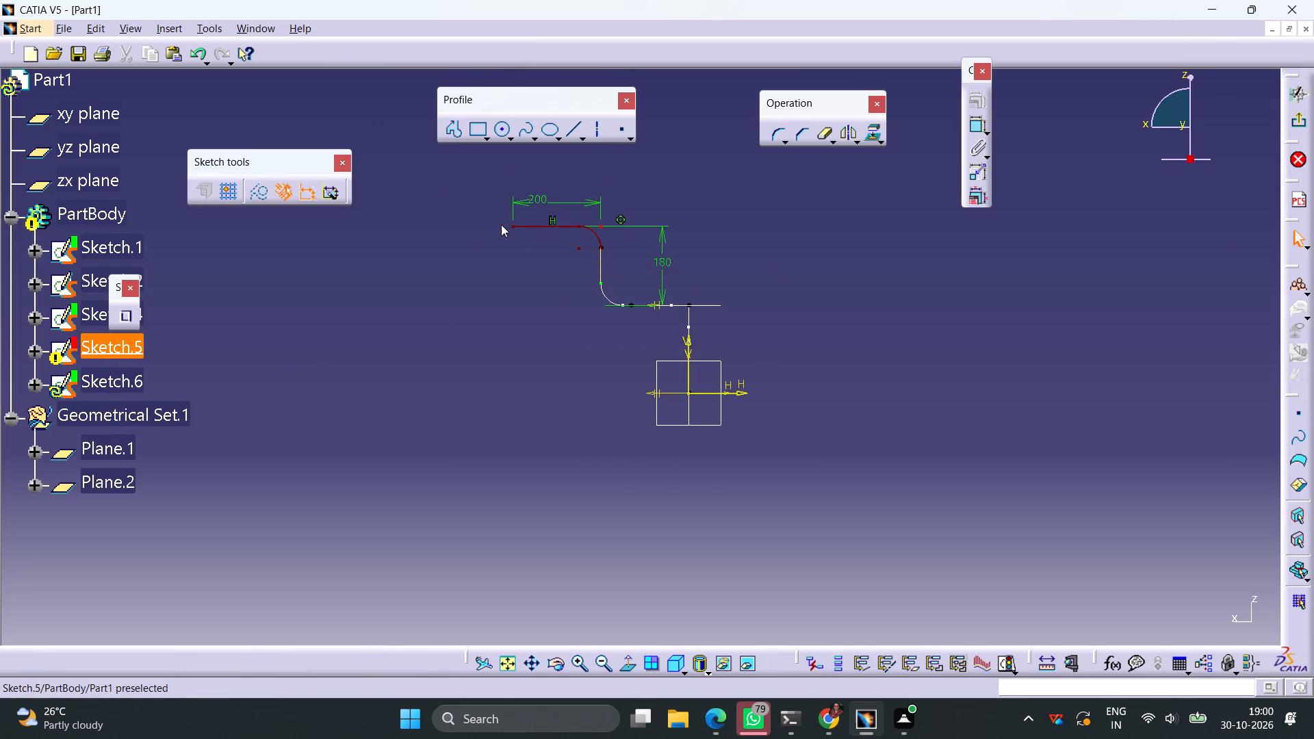
left_click(620, 220)
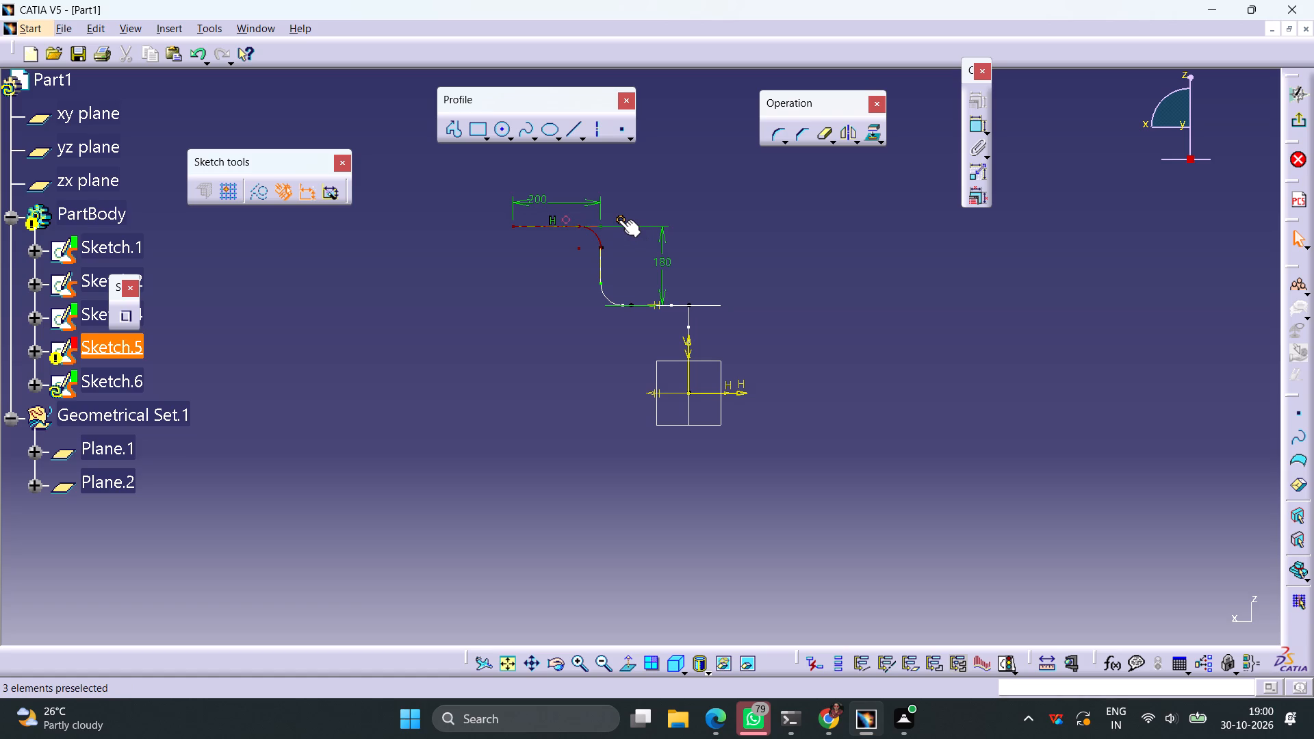
left_click(619, 220)
key("Delete")
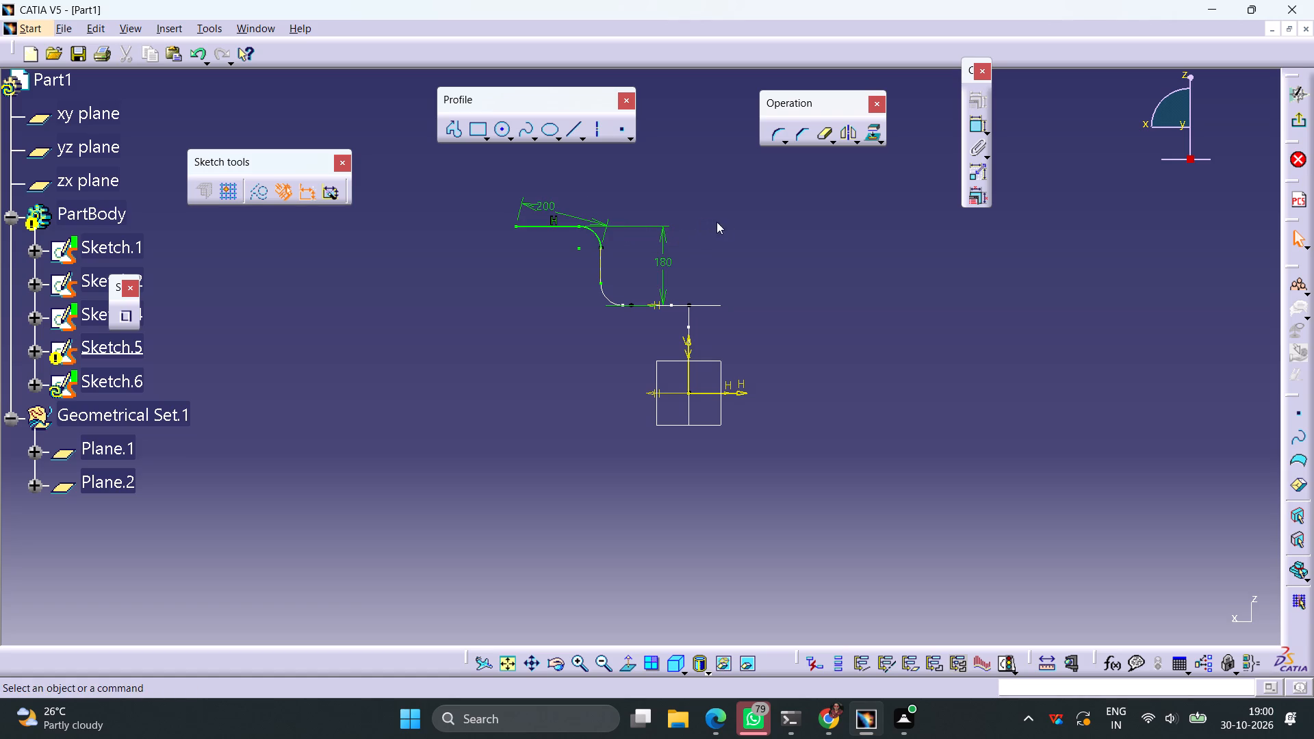
Delete the 200 mm length dimension above the upper horizontal line in Sketch.5.
right_click(542, 205)
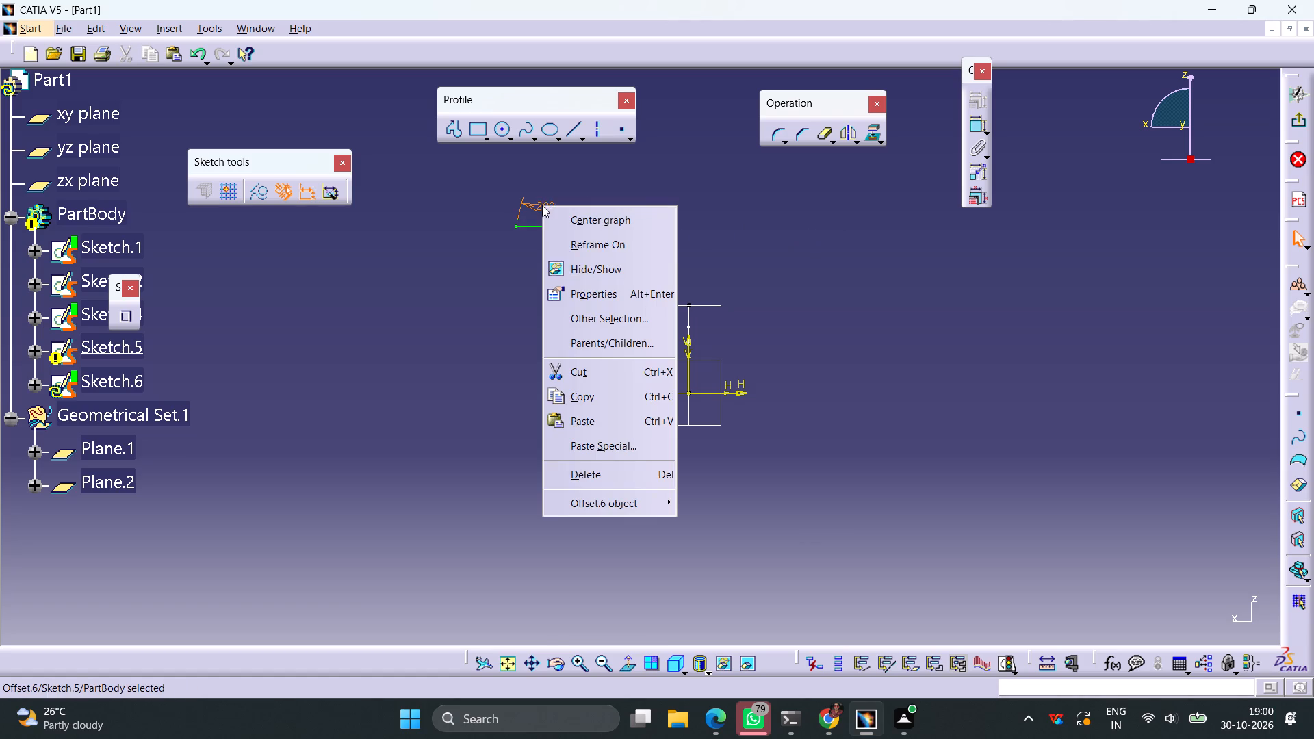
key("Delete")
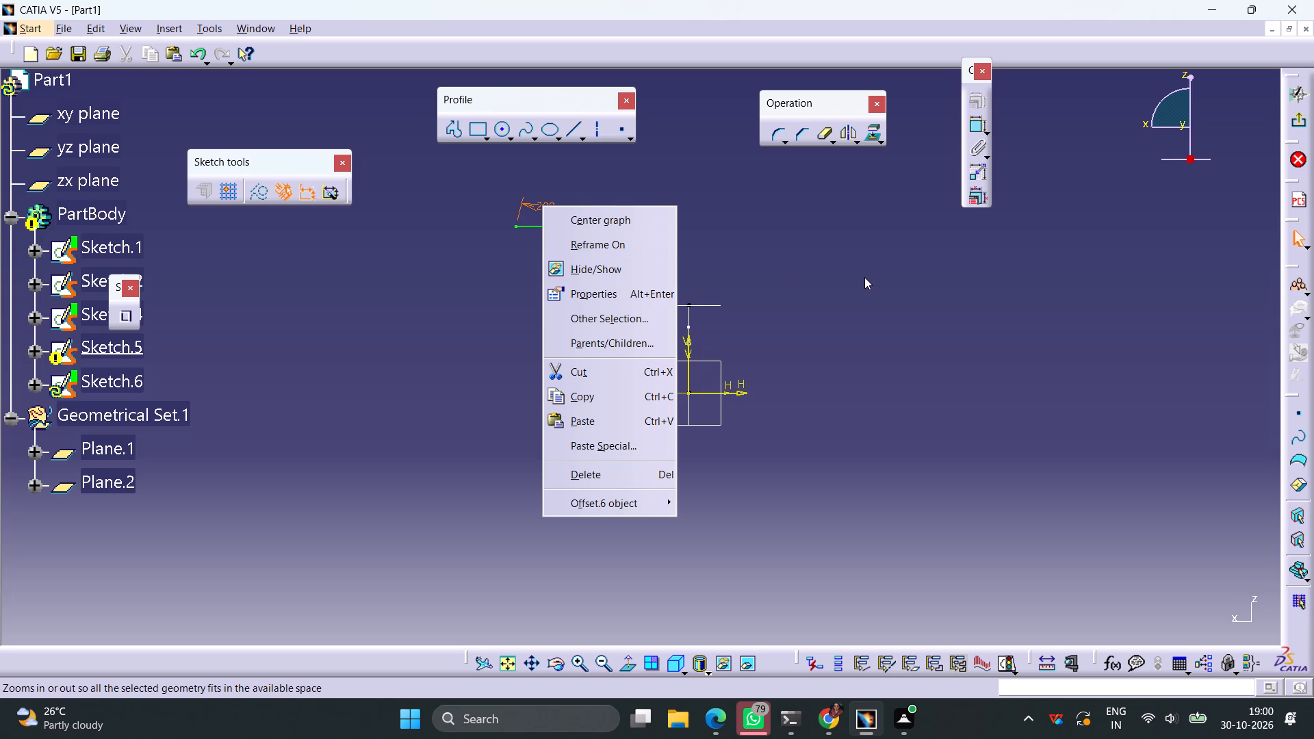
key("Escape")
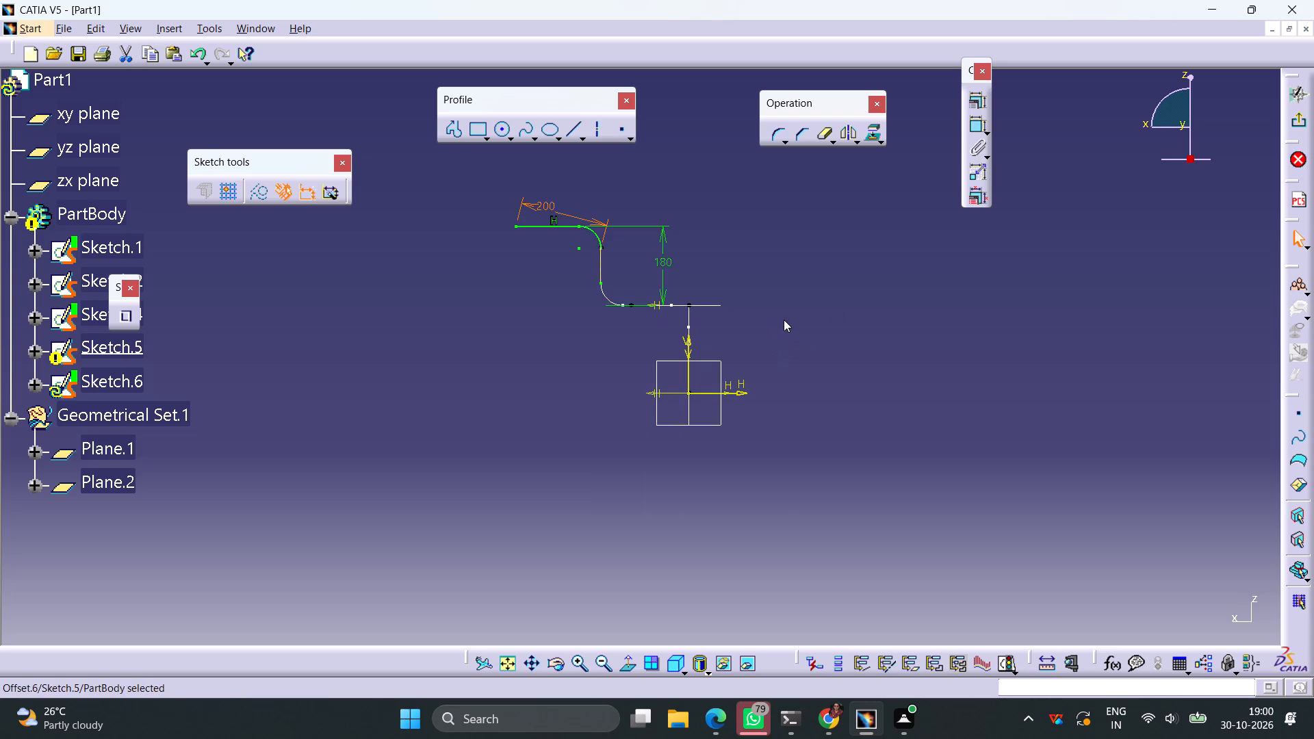
key("Delete")
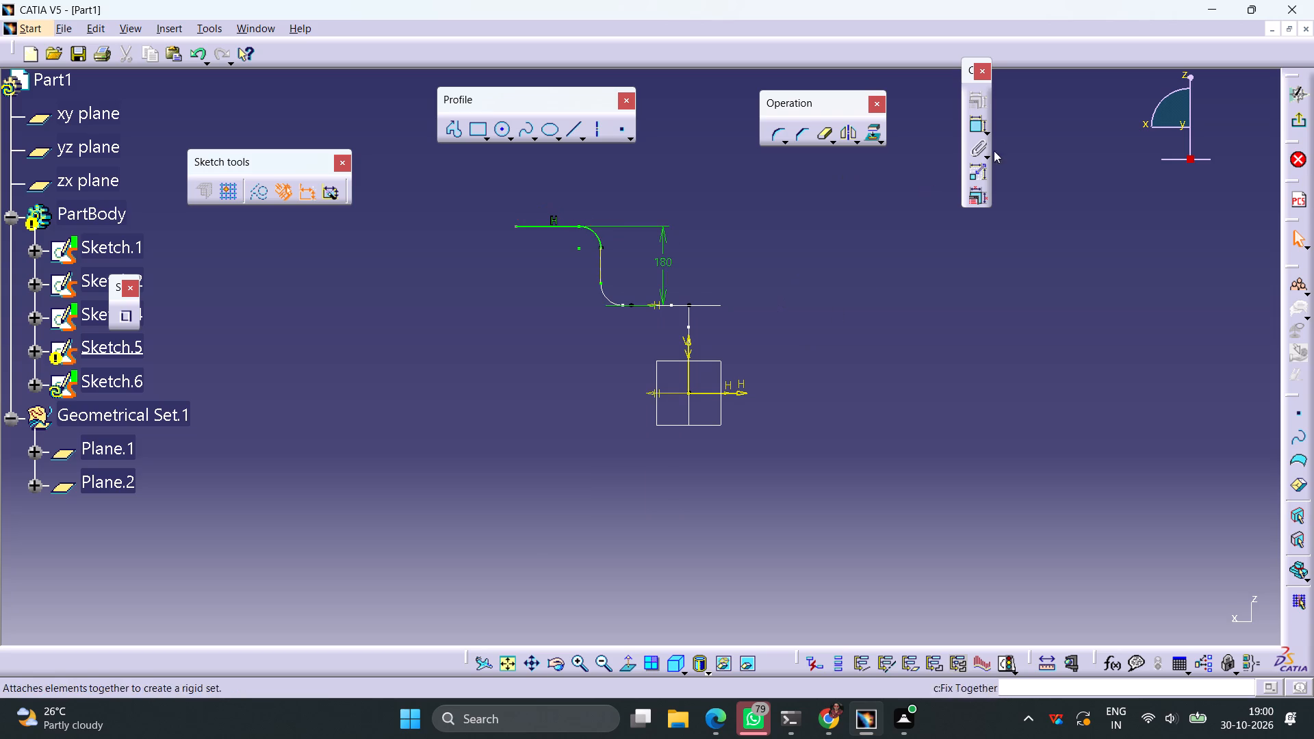
Dimension the horizontal distance from the vertical segment to the upper line's free end, and open that dimension's value for editing.
left_click(977, 125)
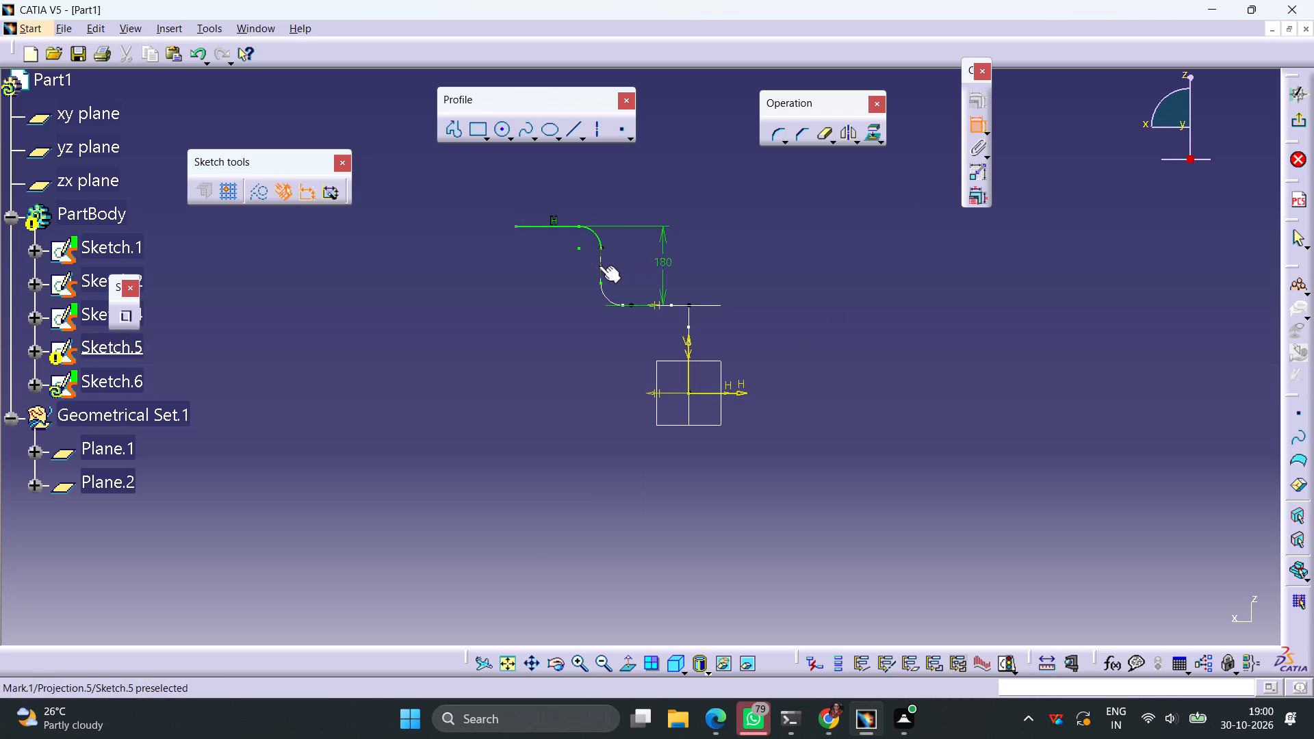
left_click(601, 263)
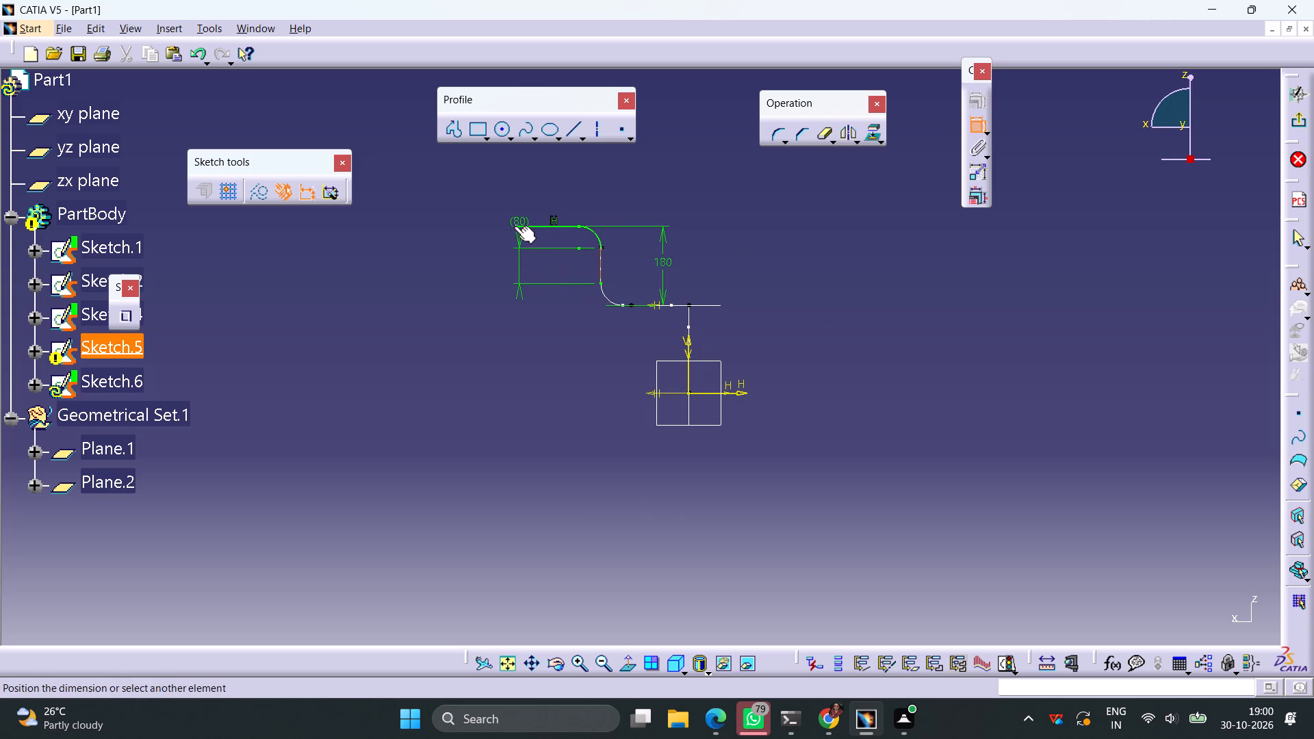
left_click(517, 226)
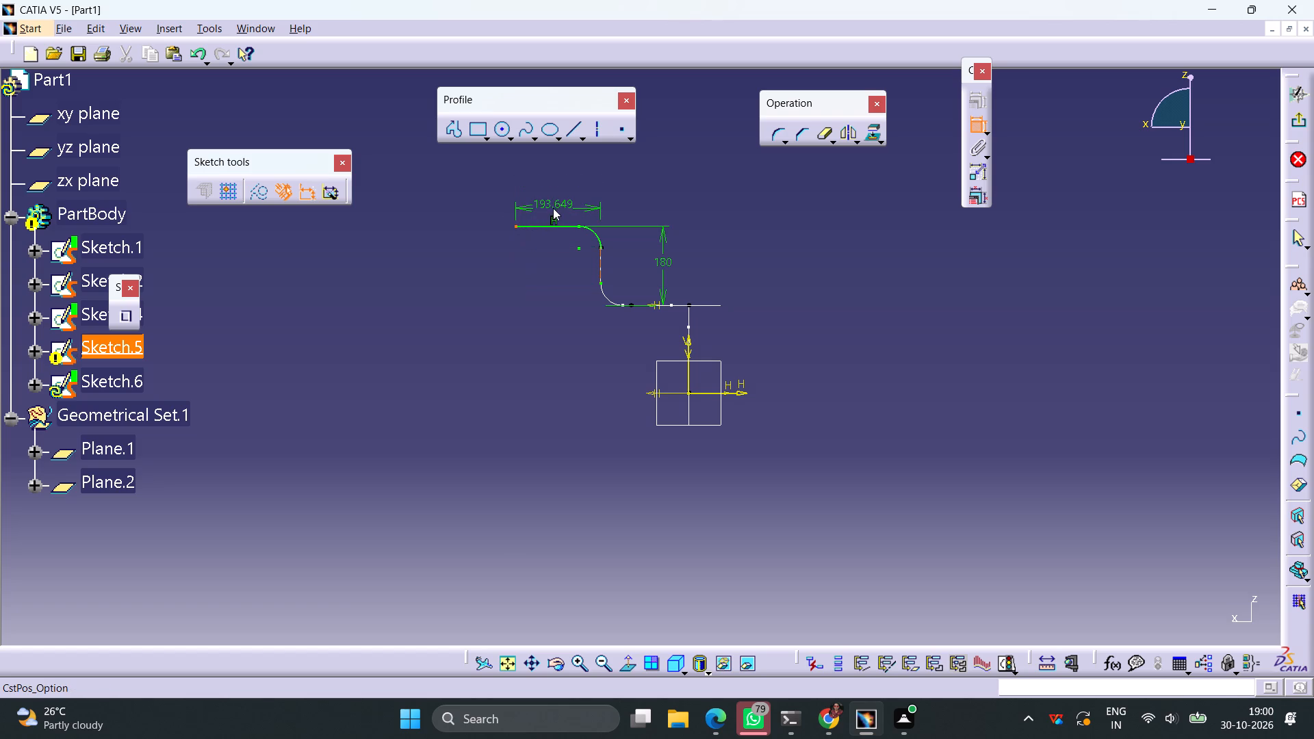
right_click(553, 208)
left_click(542, 205)
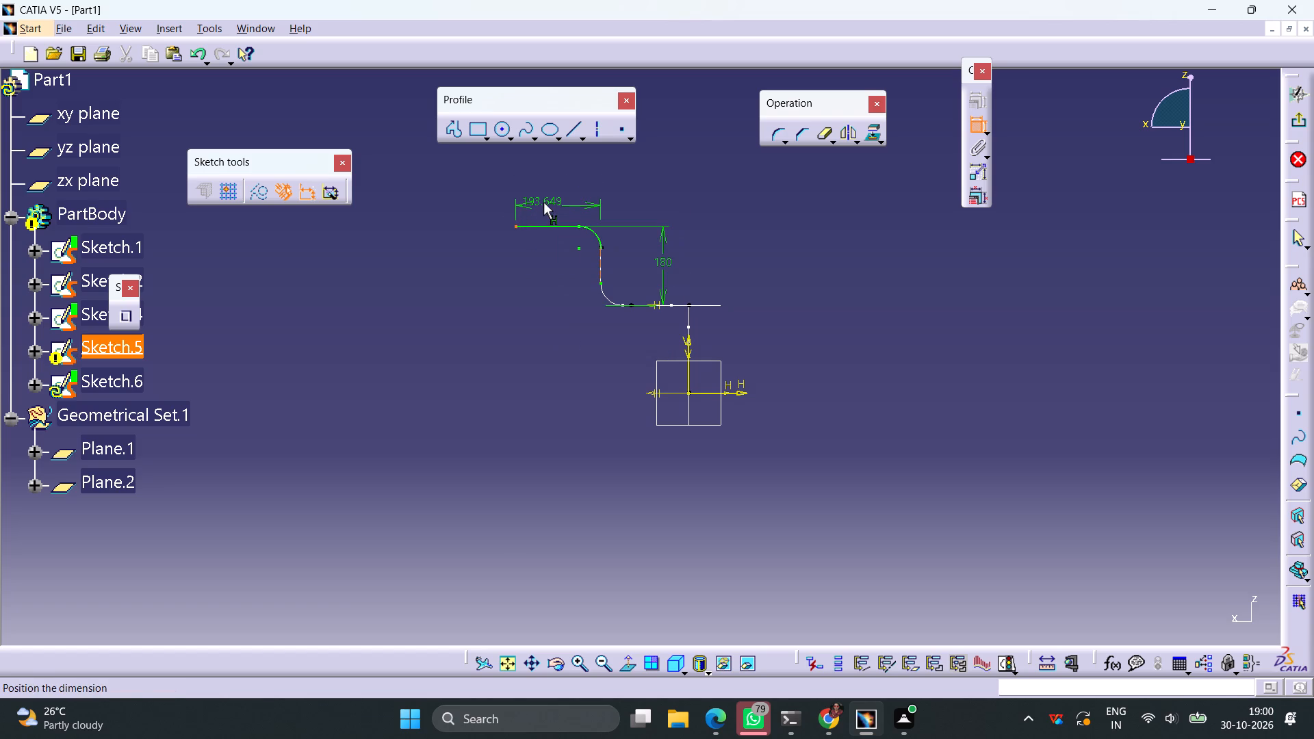
double_click(543, 203)
double_click(545, 196)
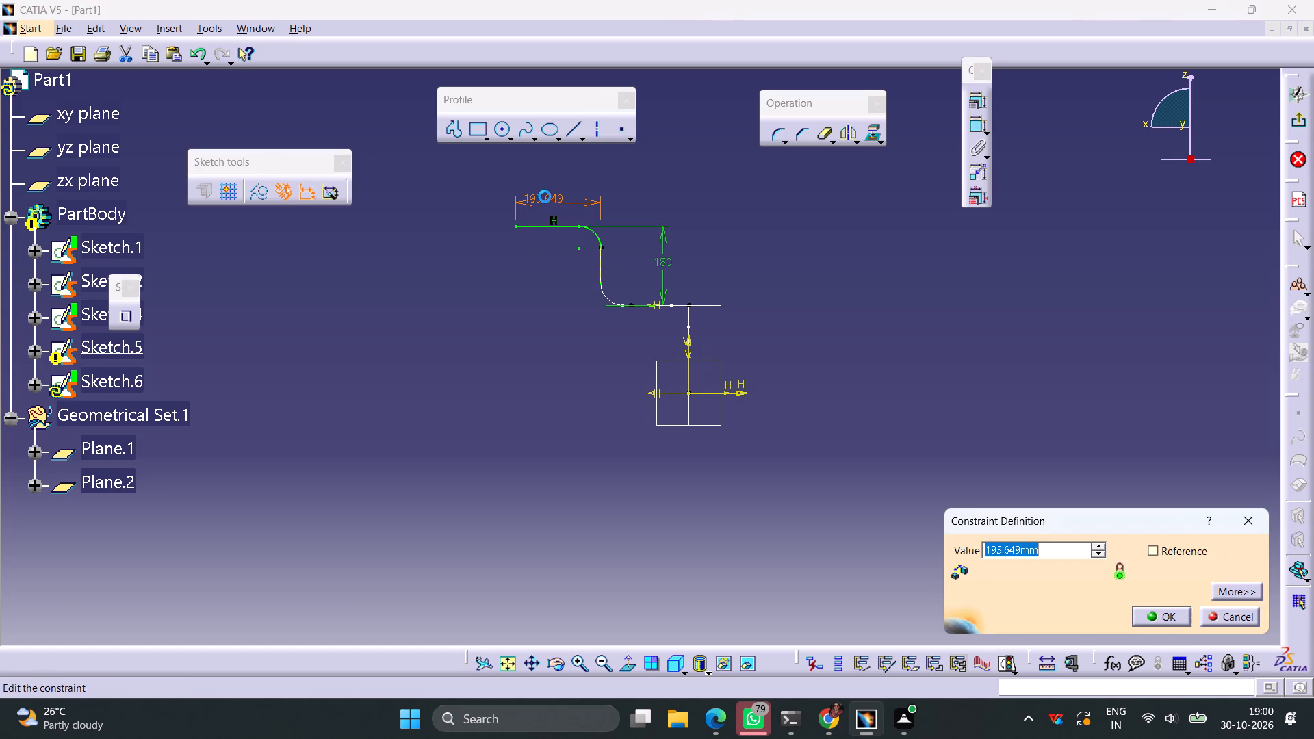
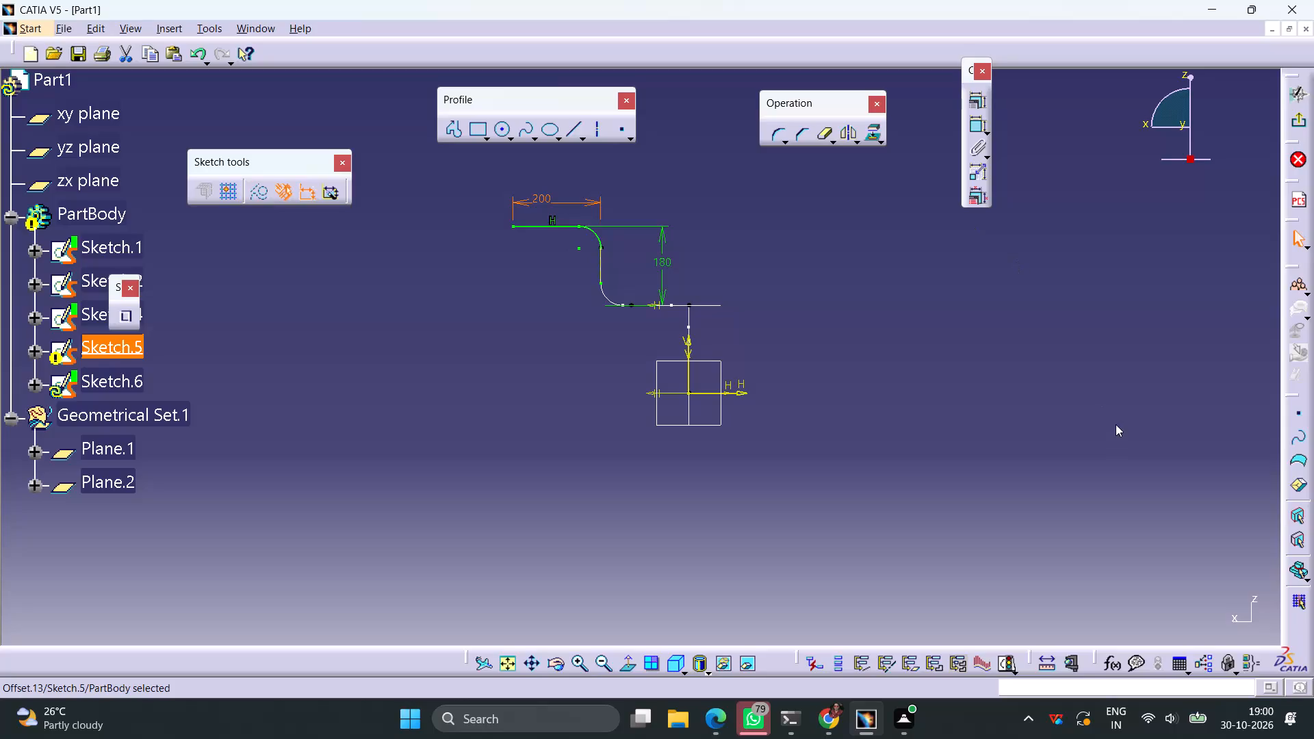
Exit Sketch.5 and return to the 3D part.
left_click(1116, 424)
left_click(1295, 122)
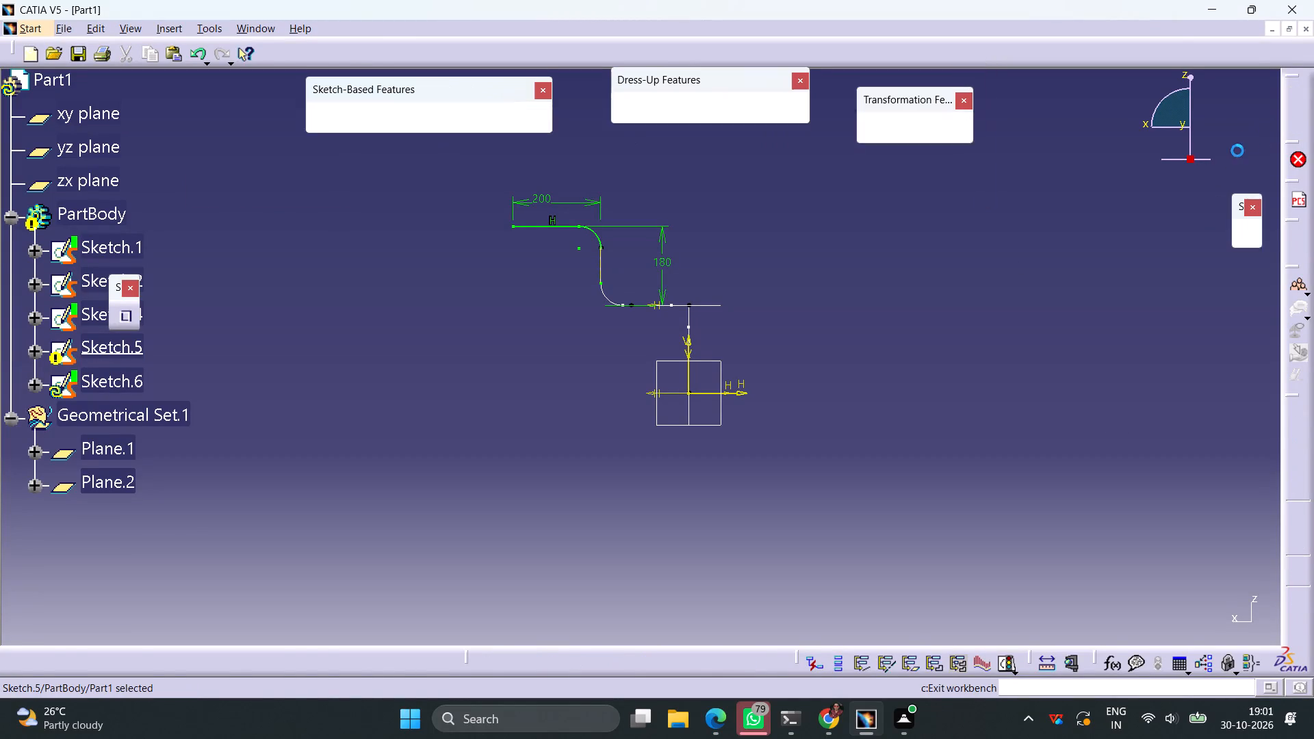
left_click(942, 328)
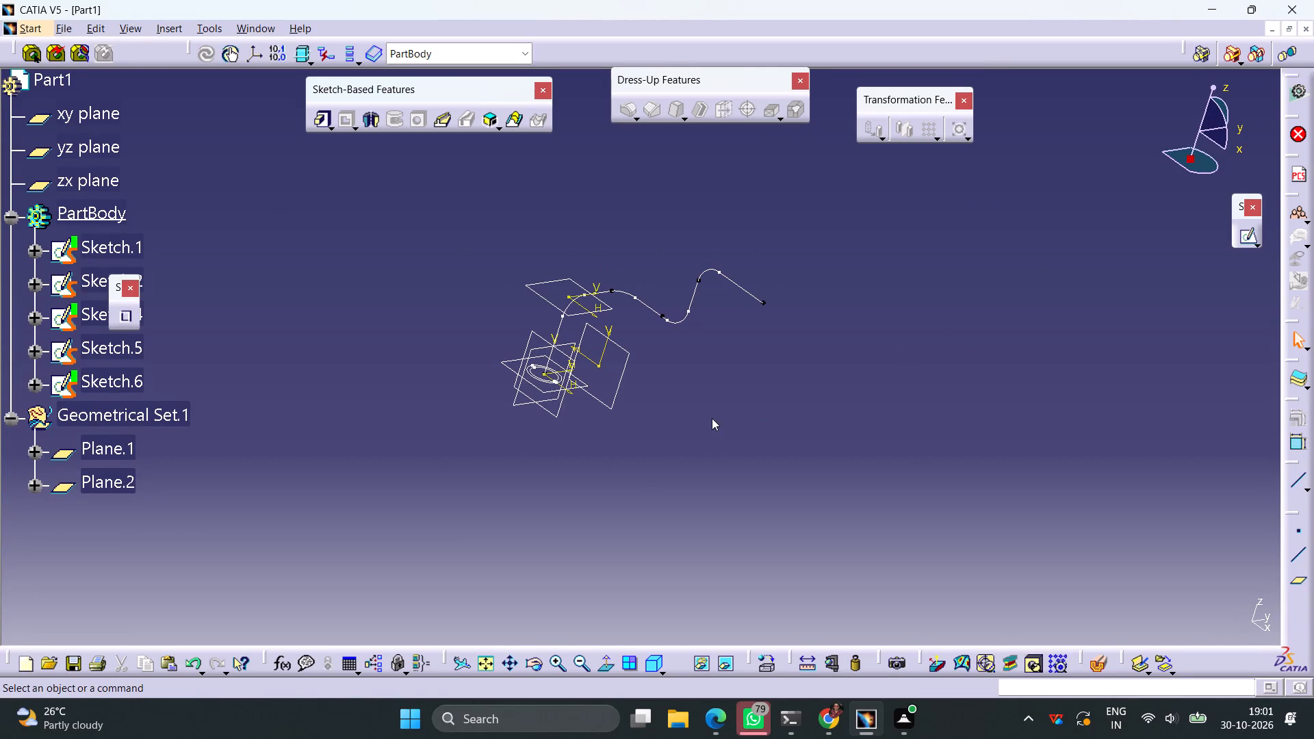
Join Sketch.1, Sketch.2, Sketch.4 and Sketch.5 into one continuous path curve with a 0.001 mm merging distance.
middle_click_drag(702, 426, 714, 321, "ctrl")
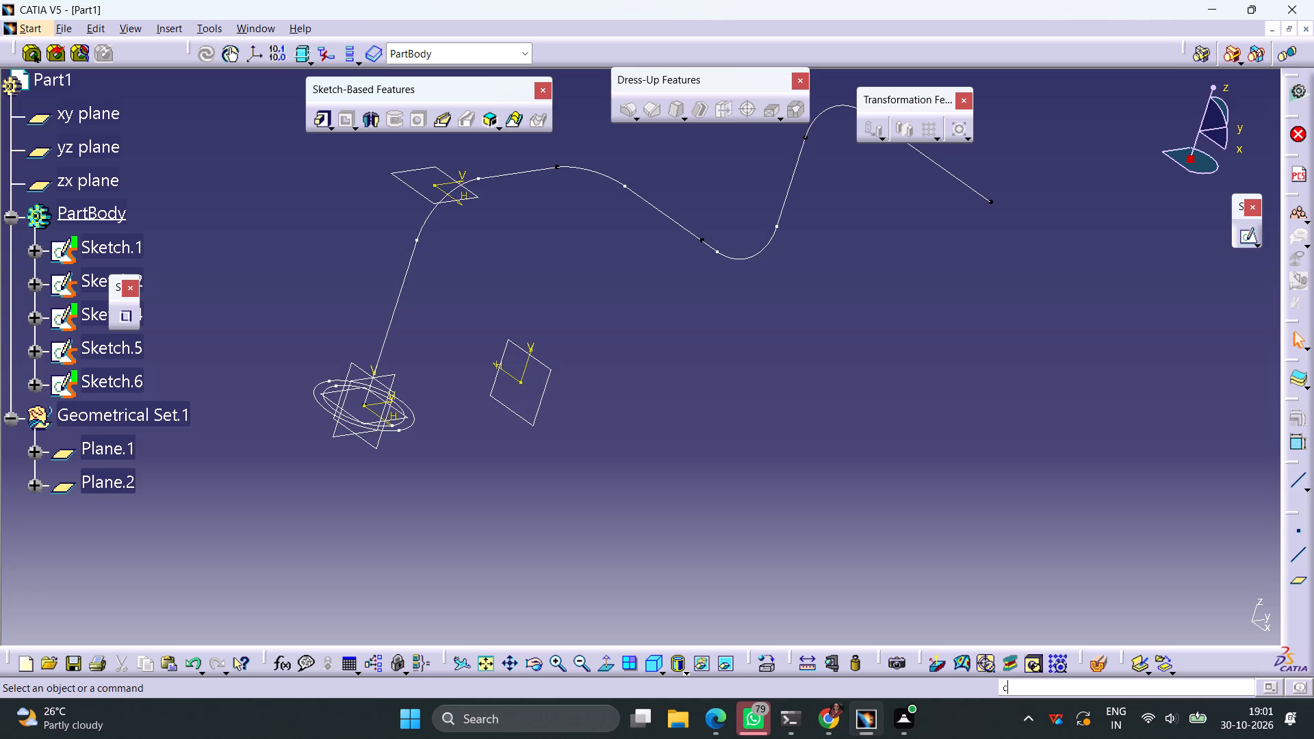
key("c")
key("shift+colon")
type("join")
key("Return")
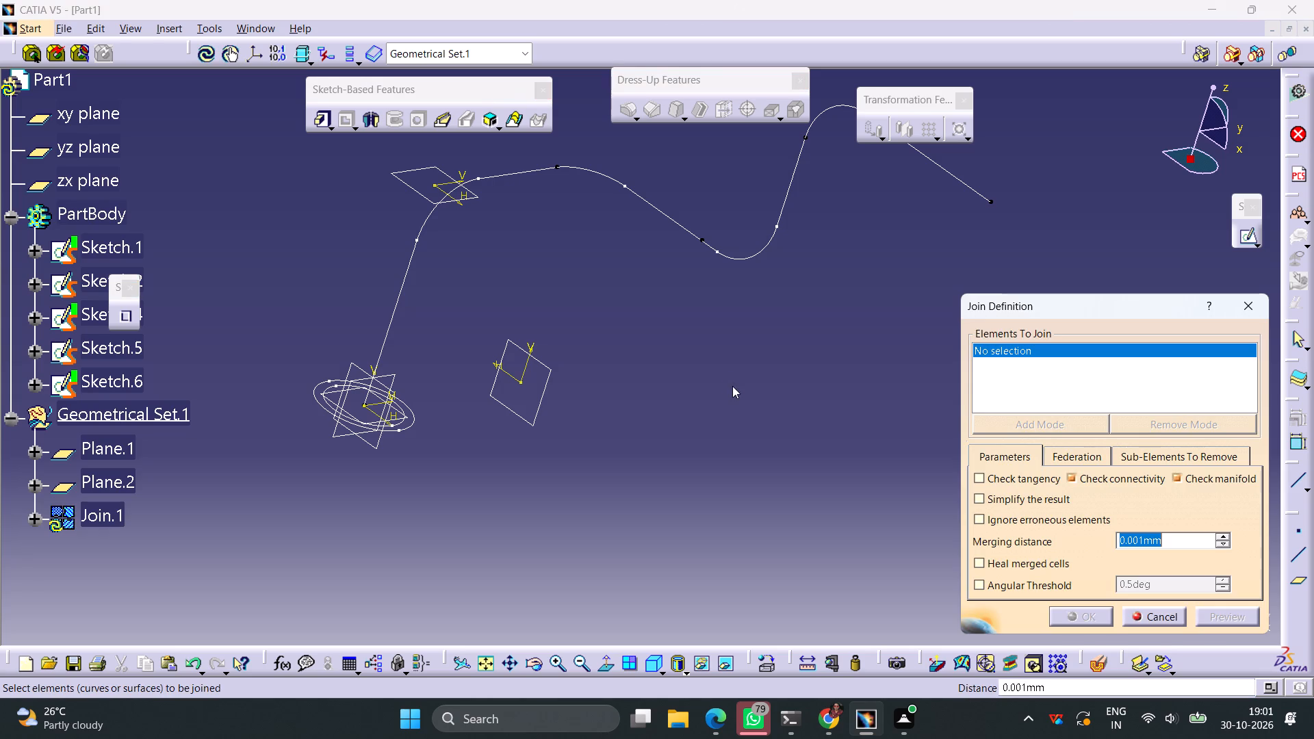
left_click(387, 320)
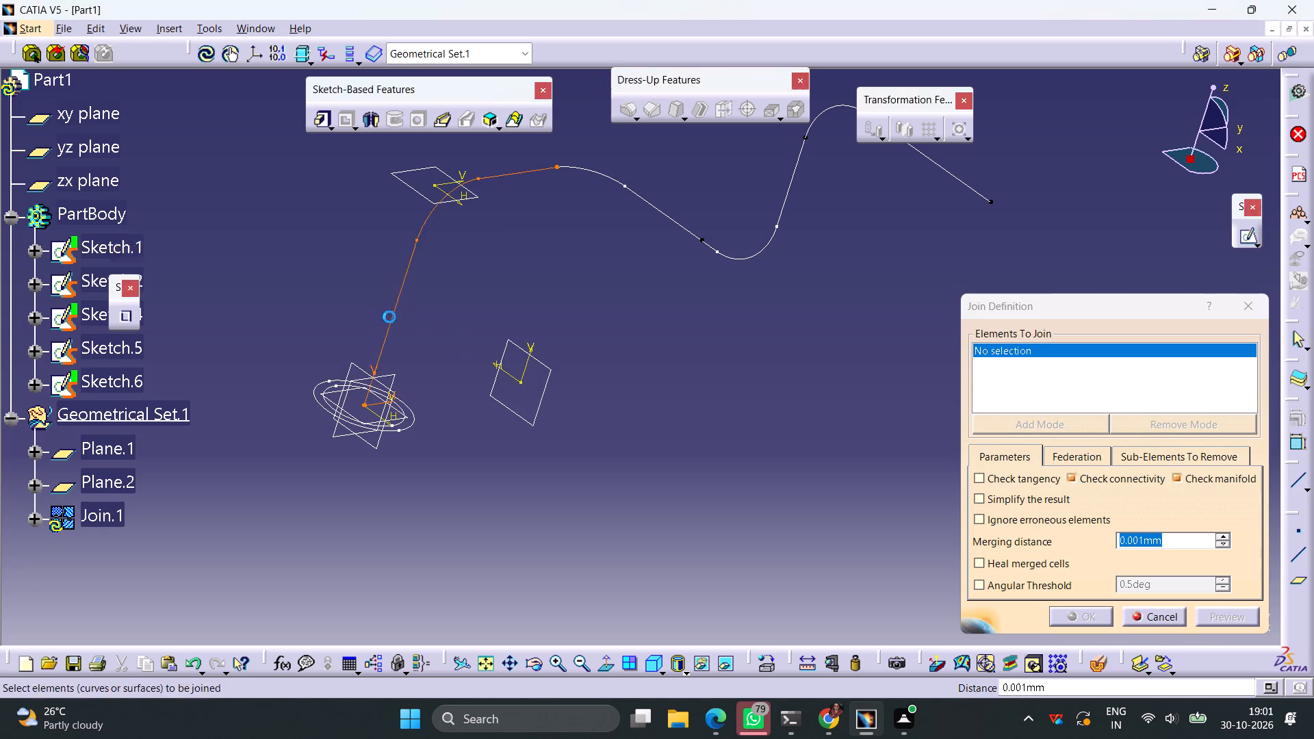
left_click(587, 170)
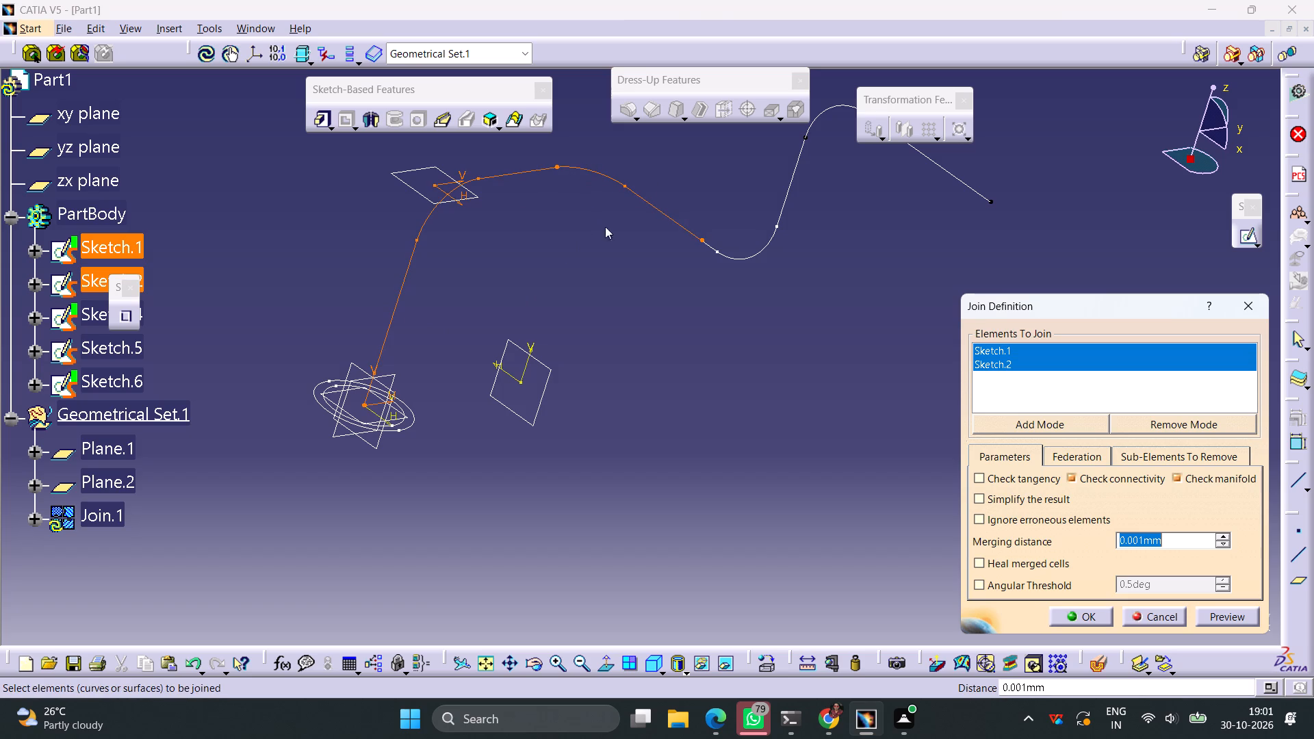
left_click(706, 246)
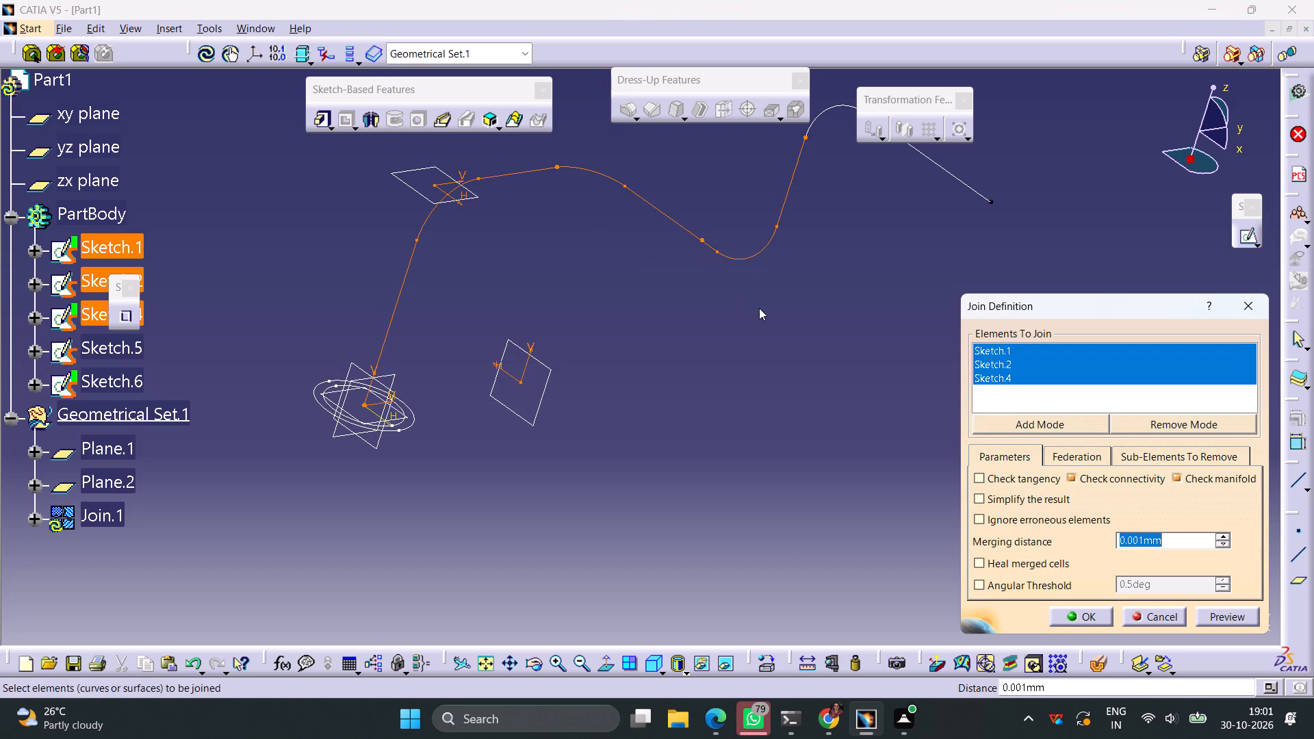
middle_click_drag(793, 270, 732, 383)
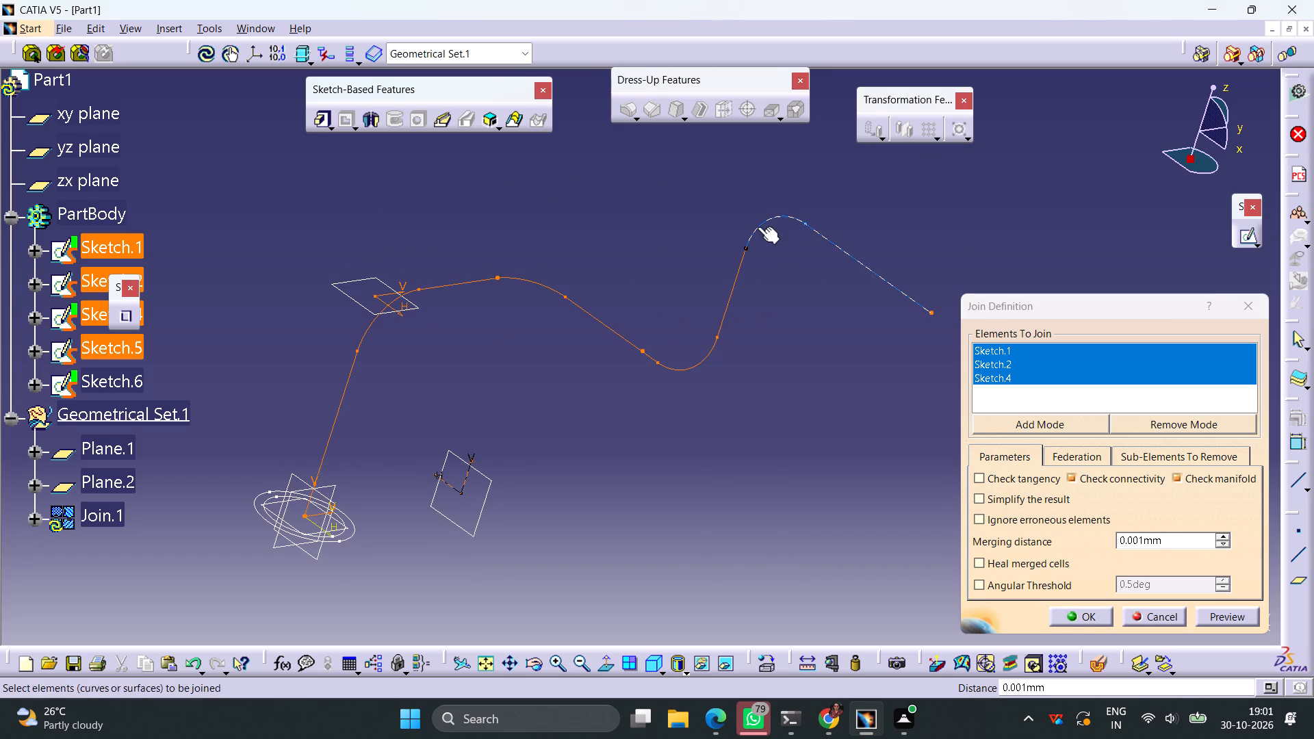
left_click(758, 226)
left_click(1089, 617)
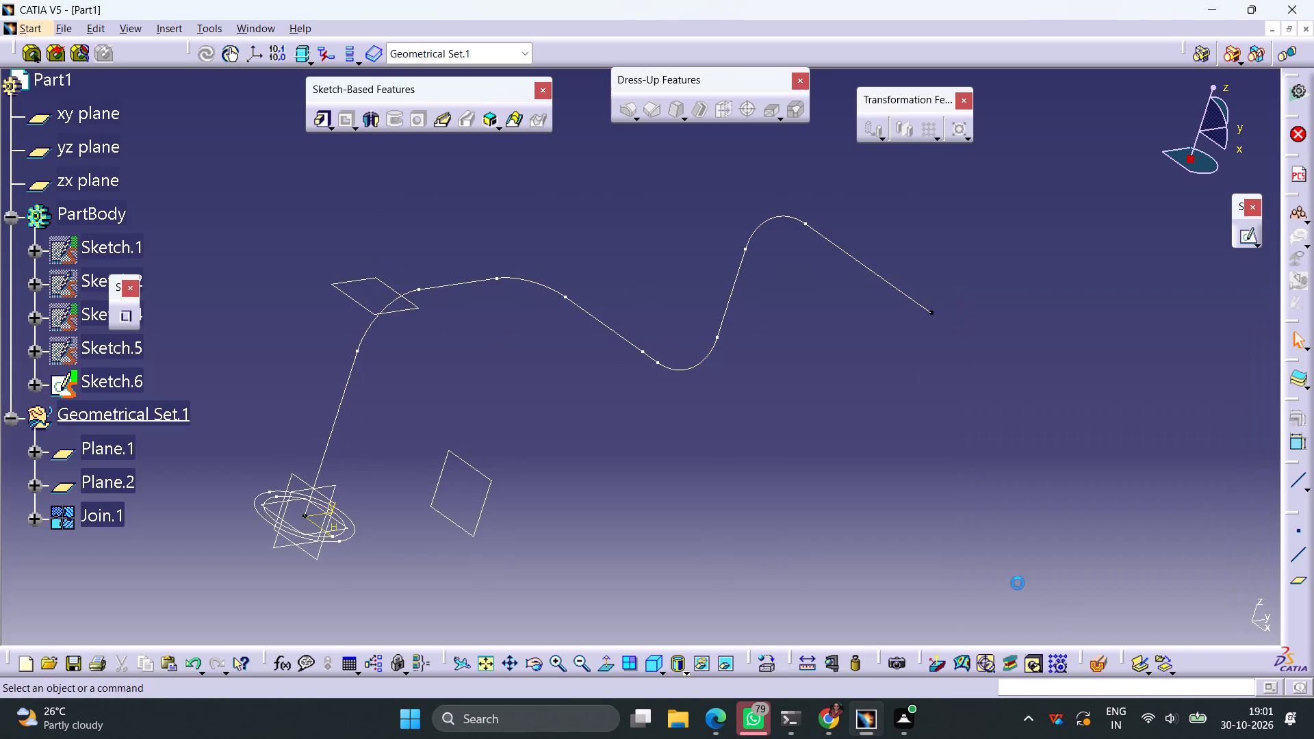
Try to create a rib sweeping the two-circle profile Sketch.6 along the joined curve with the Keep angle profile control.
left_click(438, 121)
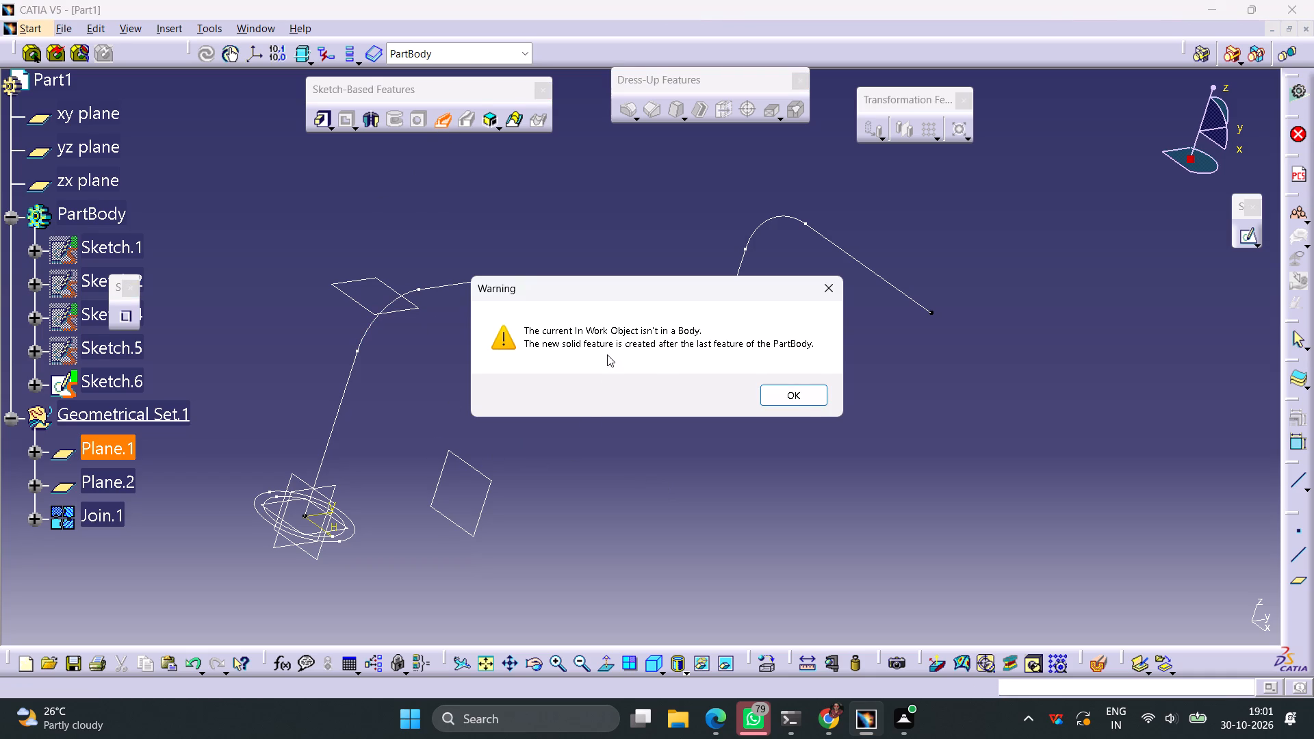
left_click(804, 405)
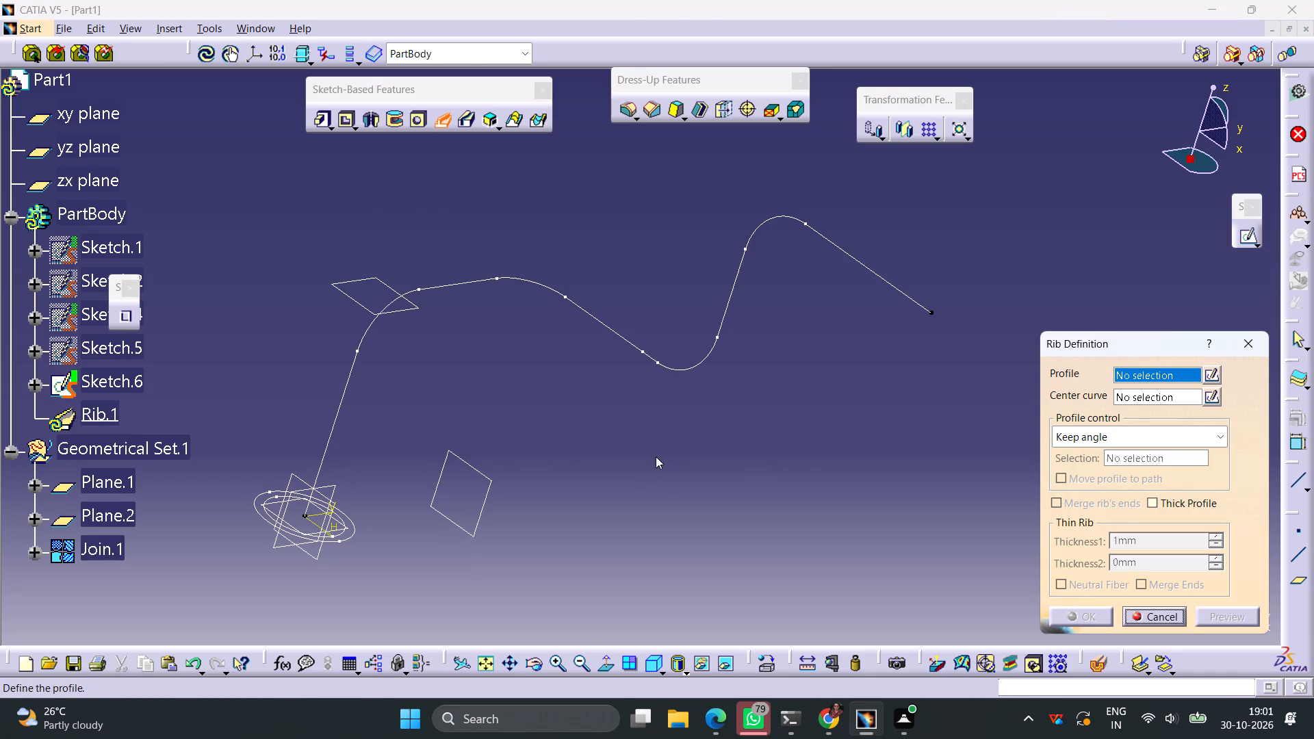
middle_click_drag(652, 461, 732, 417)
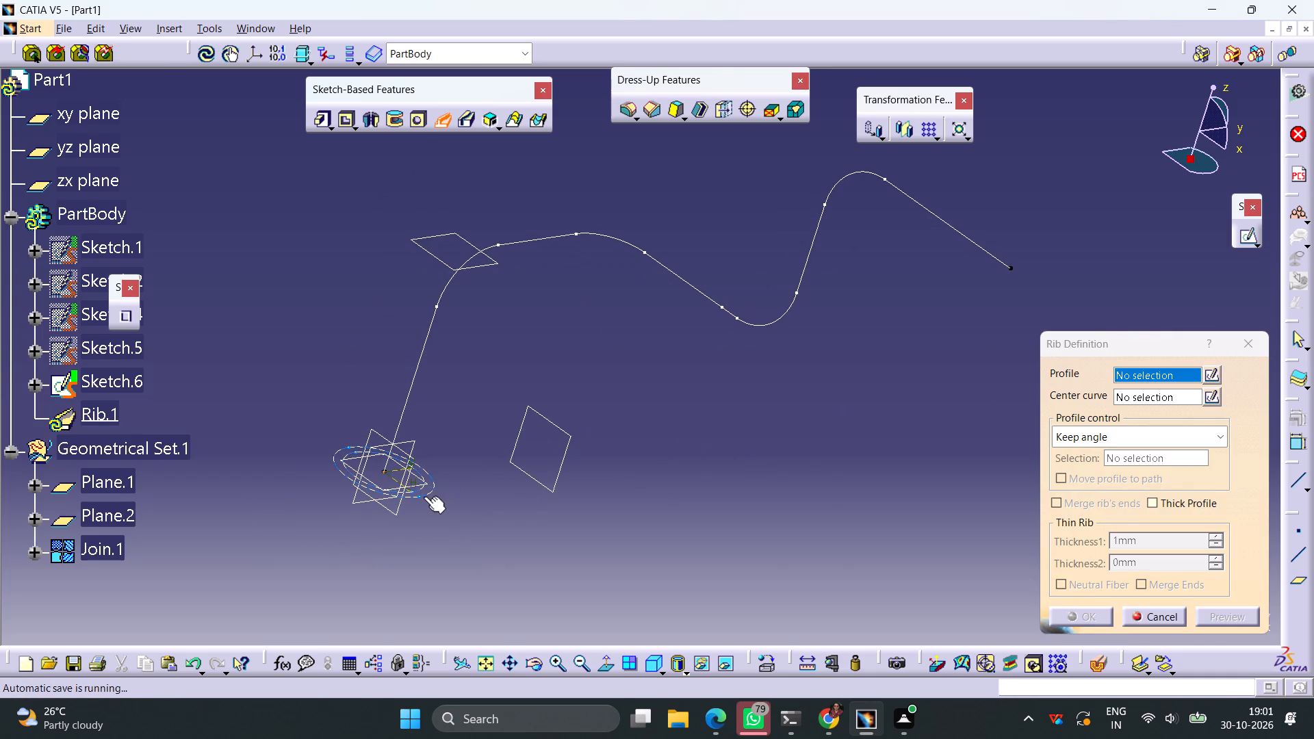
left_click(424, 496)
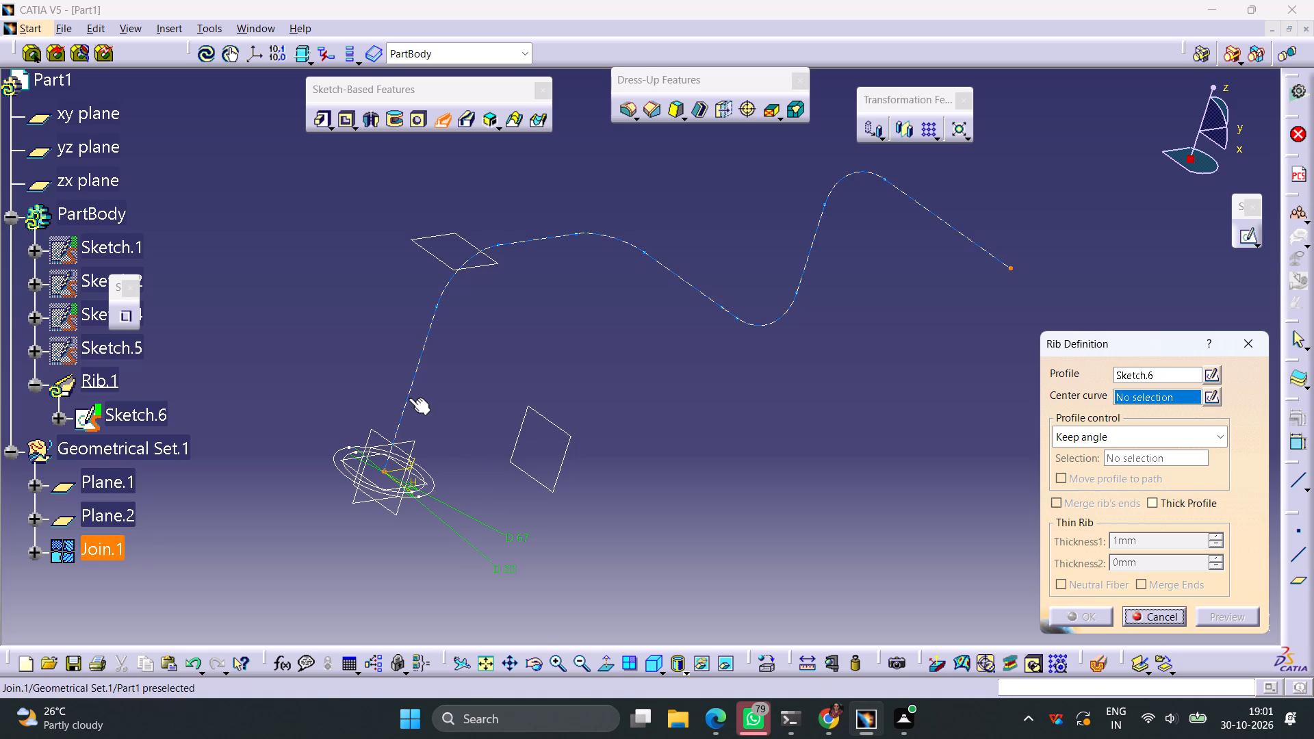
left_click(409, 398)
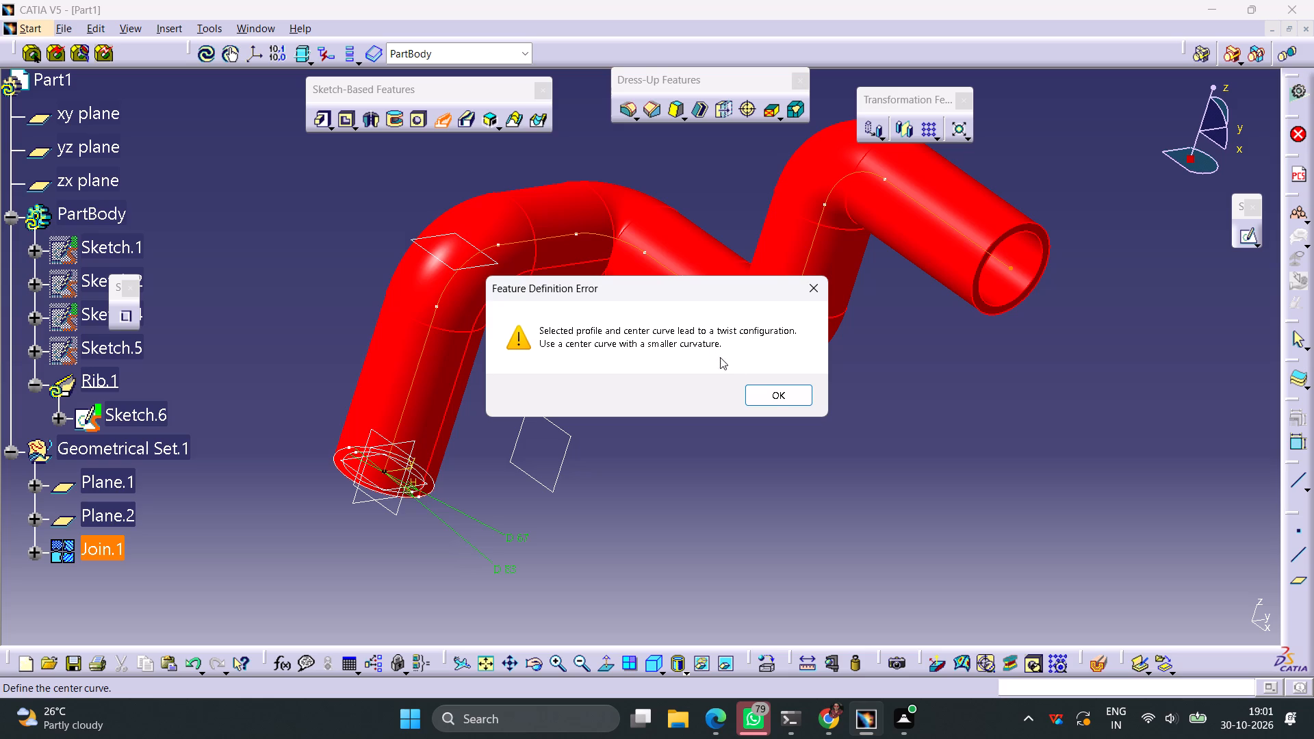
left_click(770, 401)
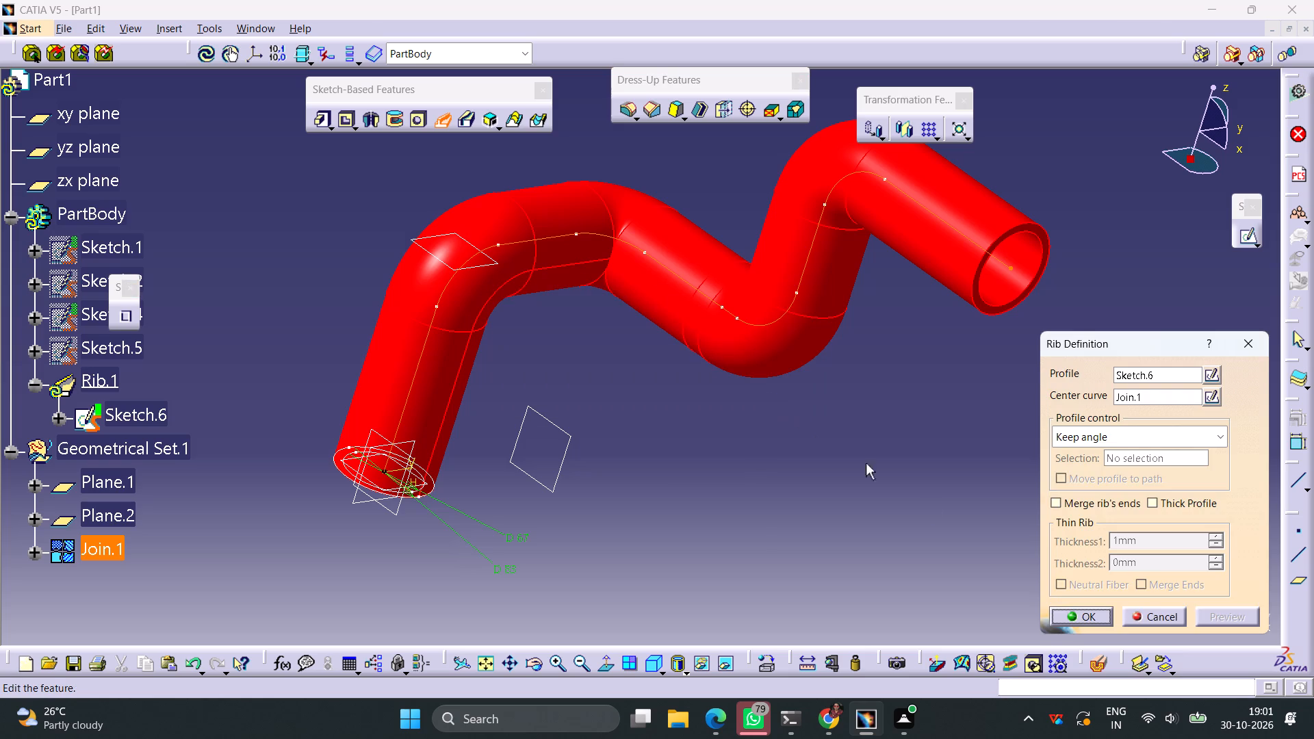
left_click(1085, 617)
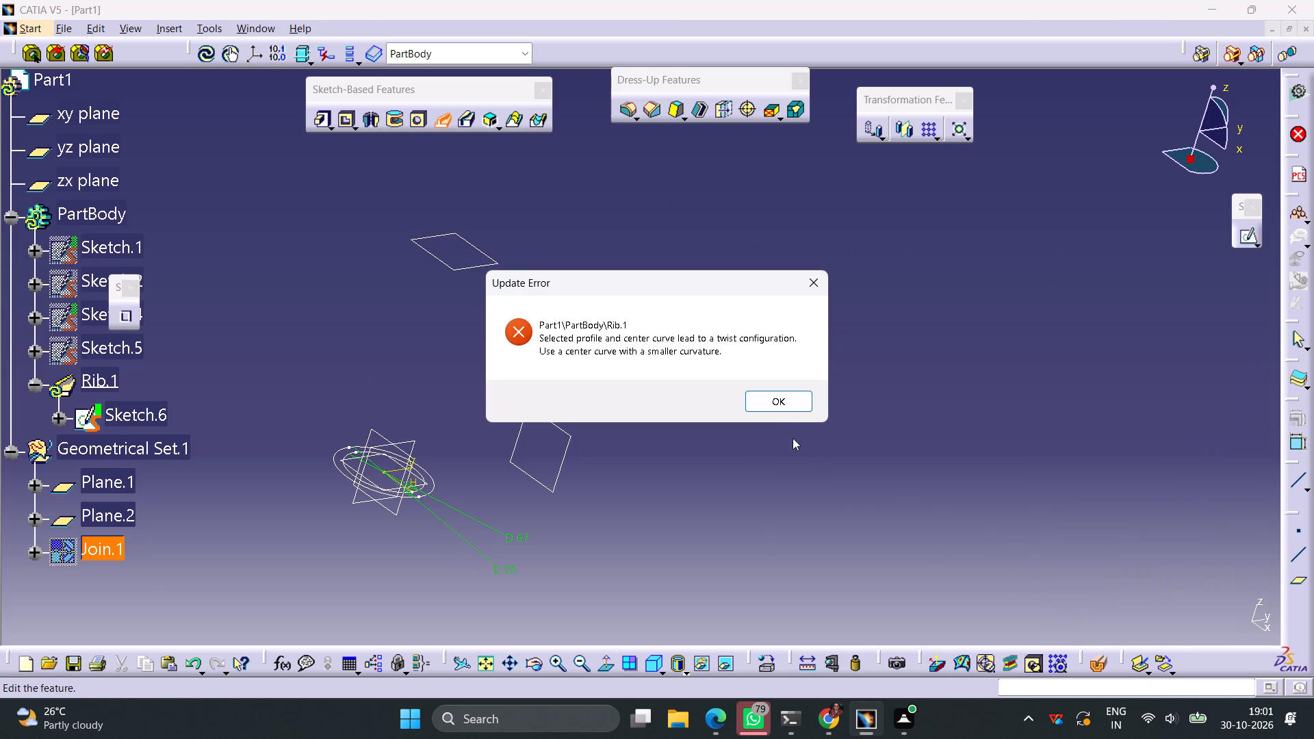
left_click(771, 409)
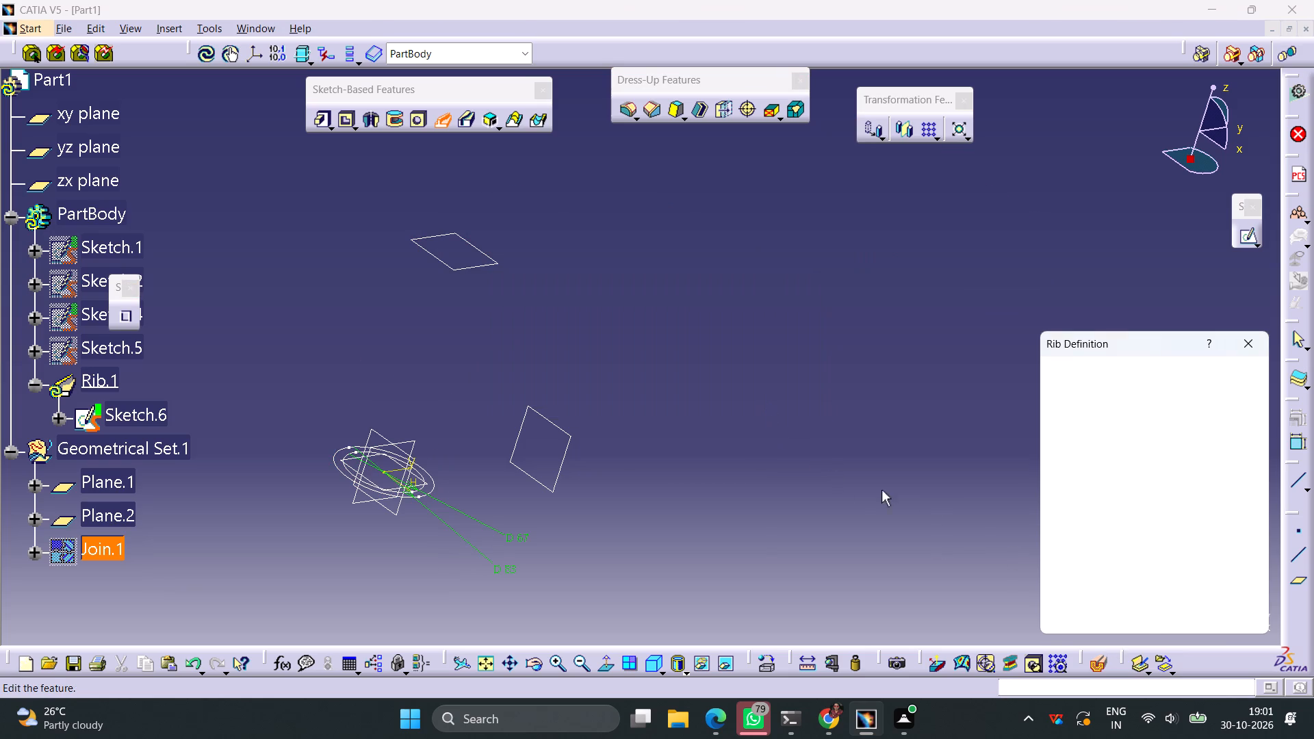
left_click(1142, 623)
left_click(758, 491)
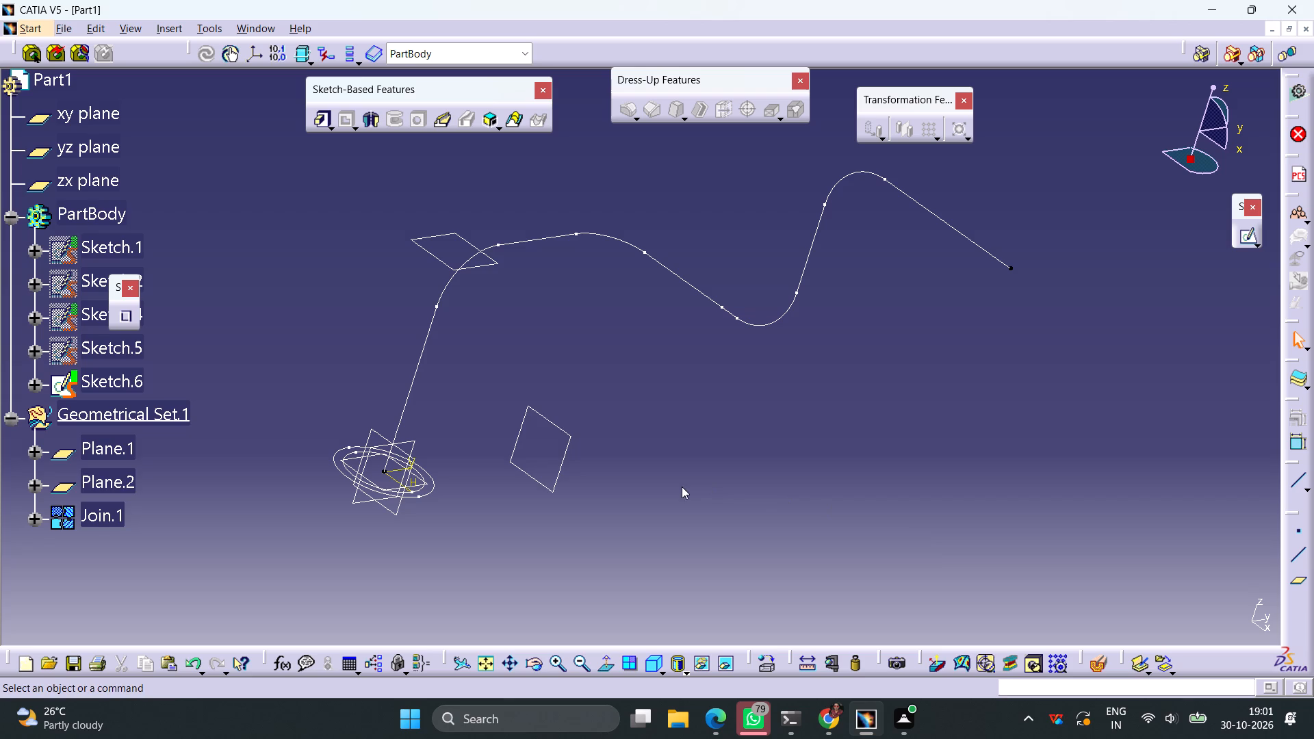
Reopen Sketch.6, delete the inner 67 mm circle and exit the sketch.
left_click(415, 490)
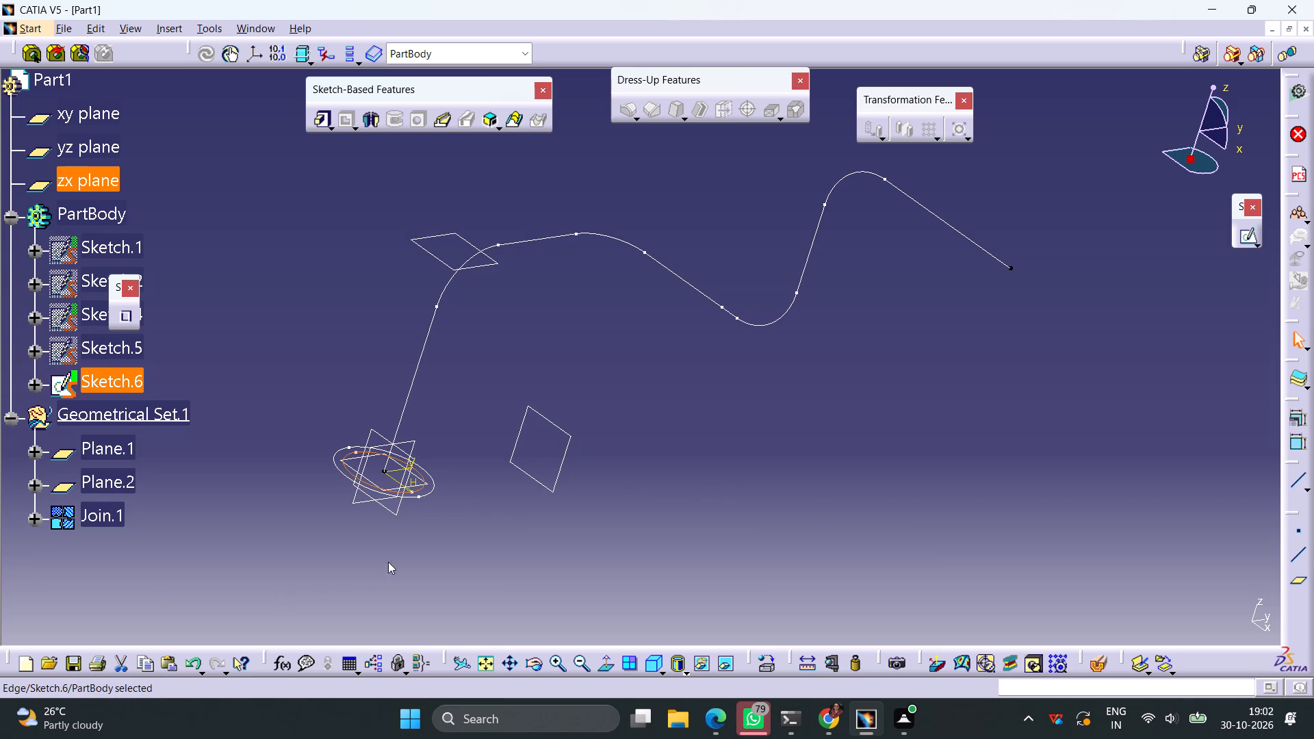
double_click(433, 490)
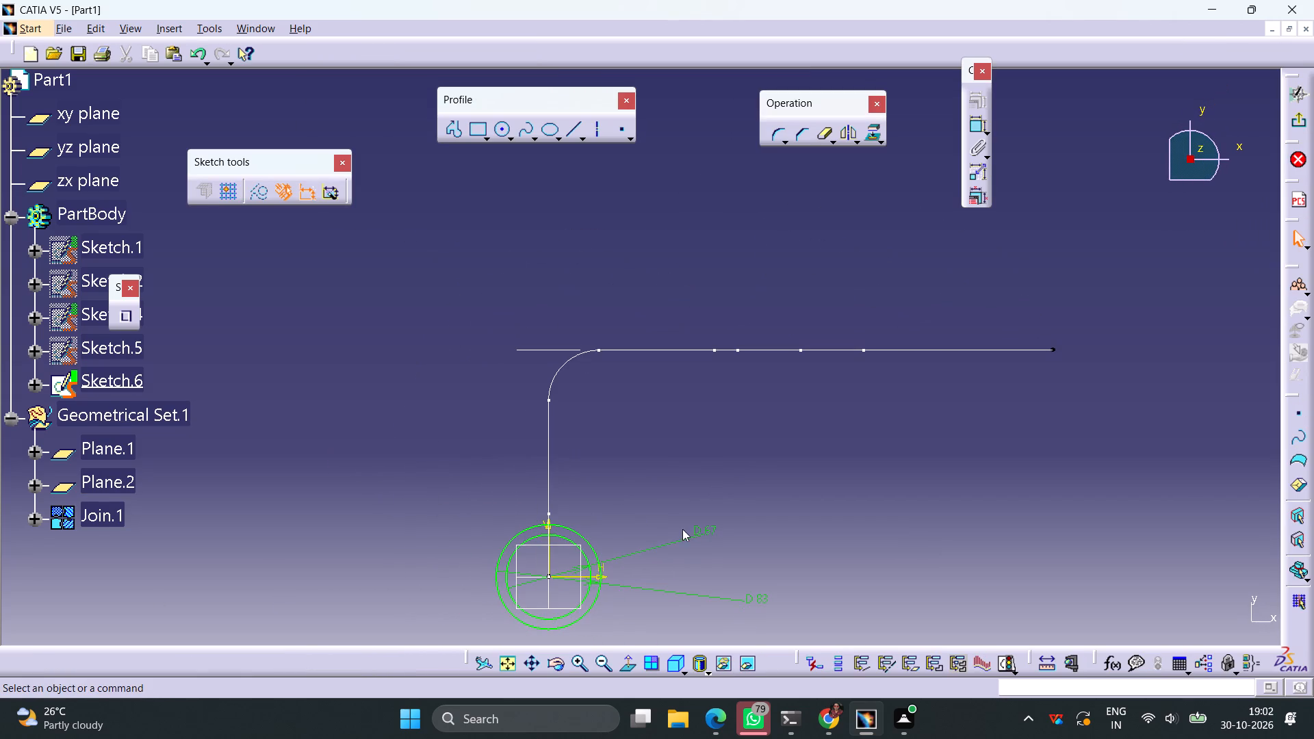
middle_click_drag(634, 517, 610, 419)
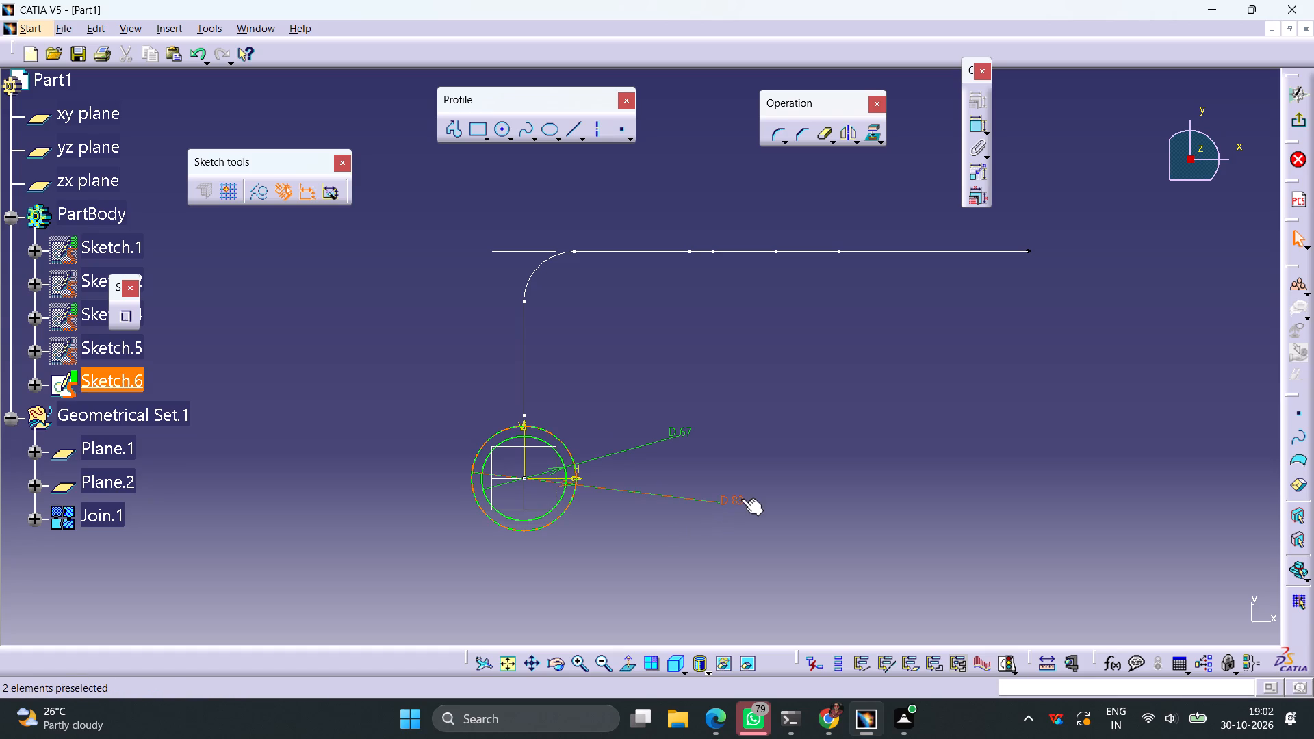
left_click(679, 432)
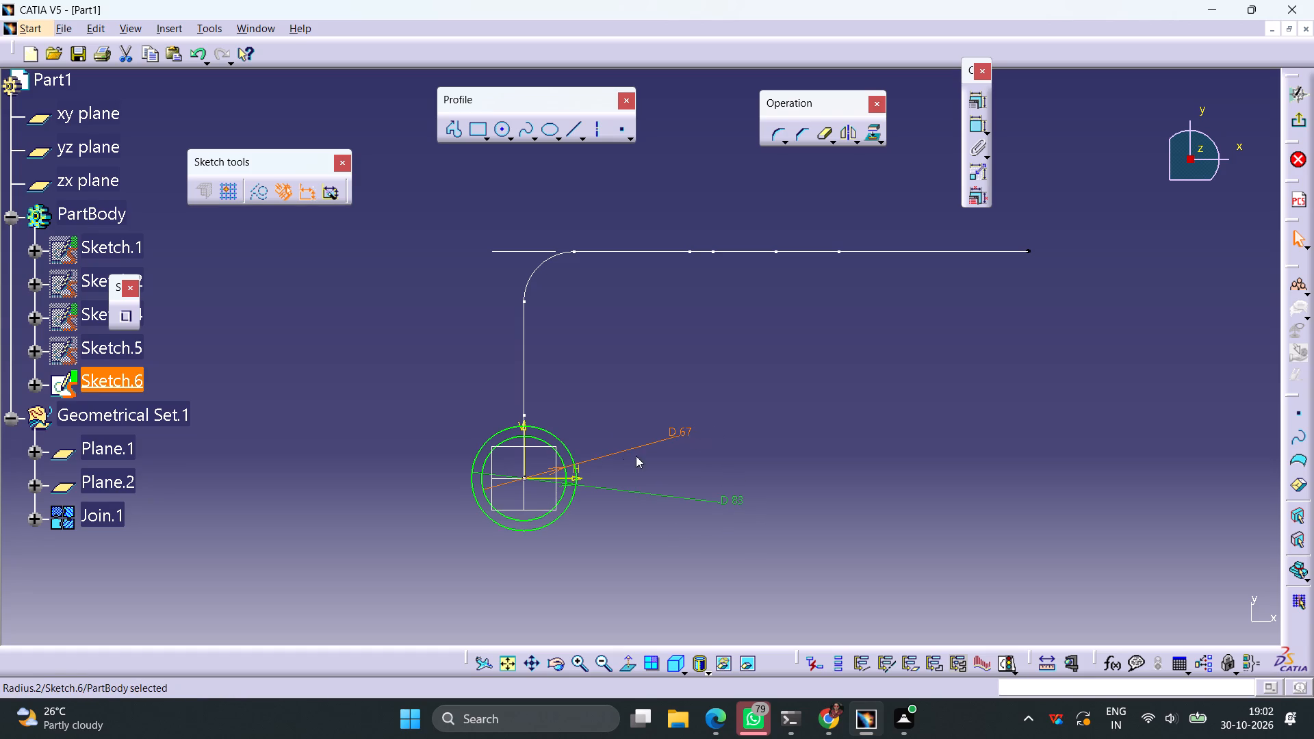
left_click(561, 496)
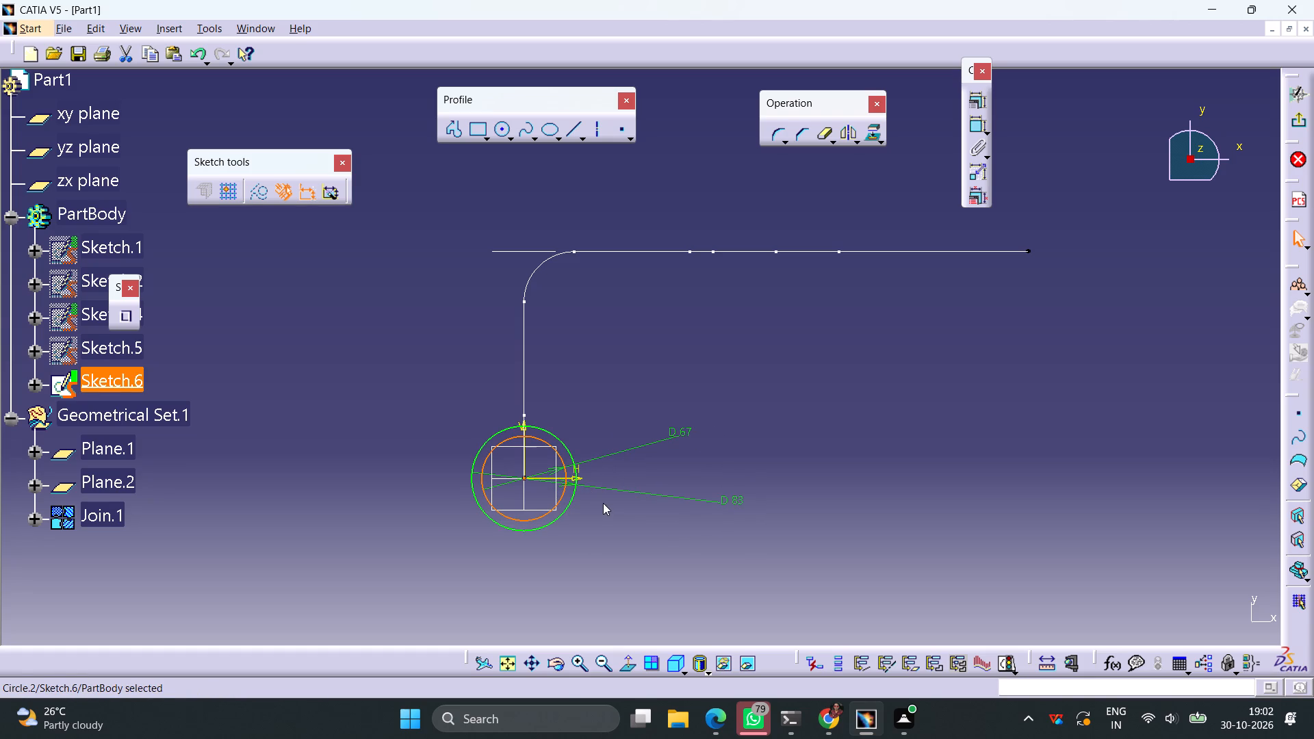
key("Delete")
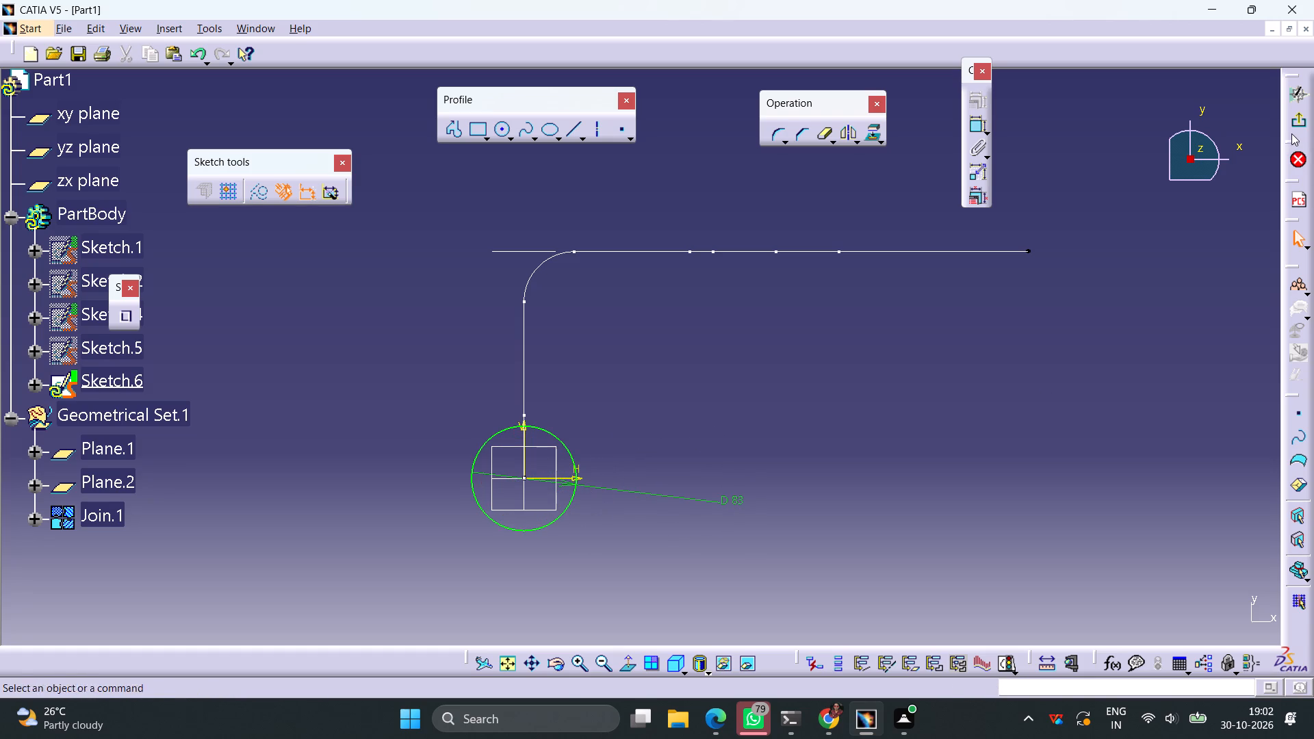
left_click(1293, 121)
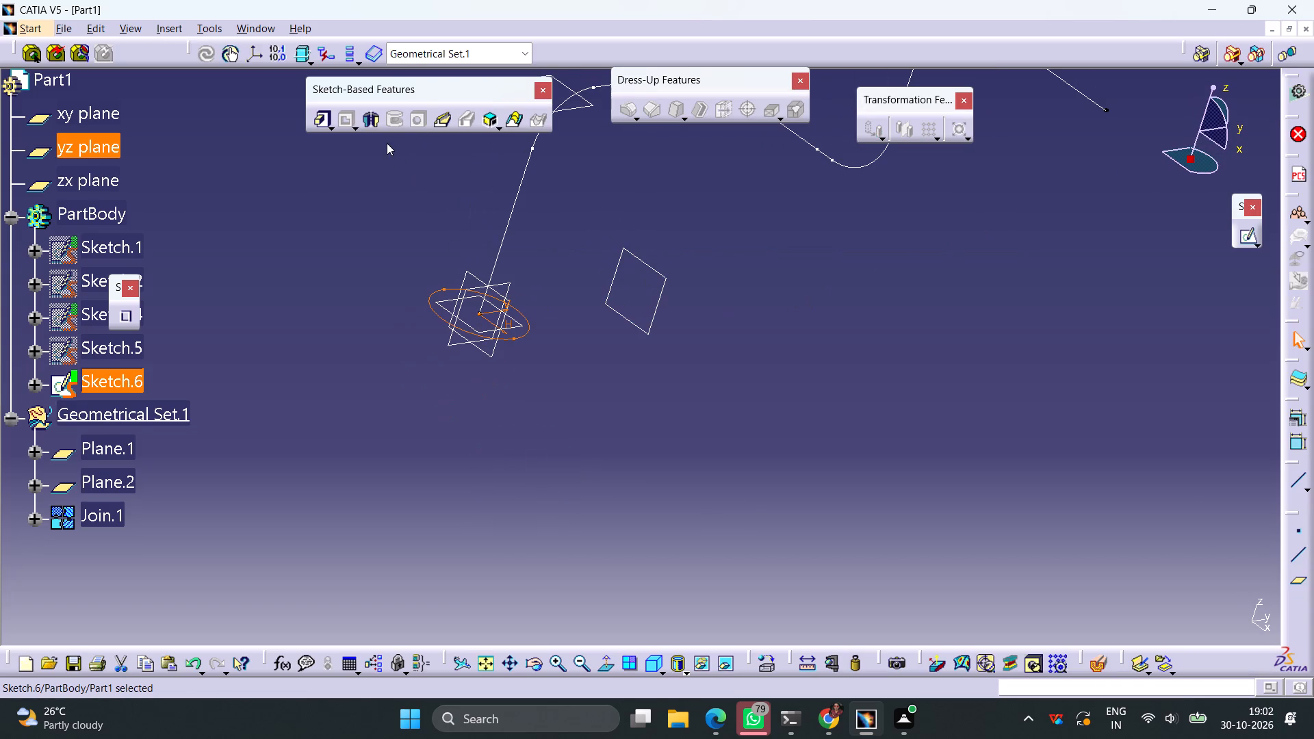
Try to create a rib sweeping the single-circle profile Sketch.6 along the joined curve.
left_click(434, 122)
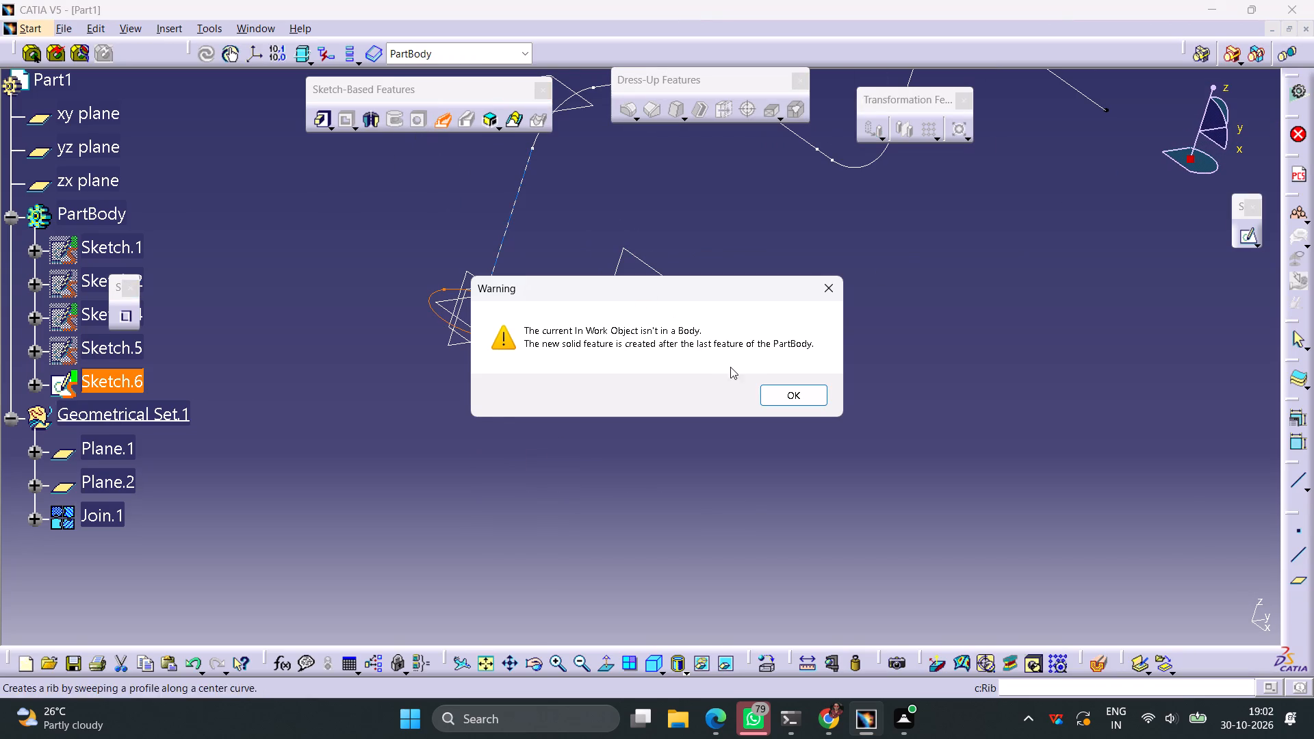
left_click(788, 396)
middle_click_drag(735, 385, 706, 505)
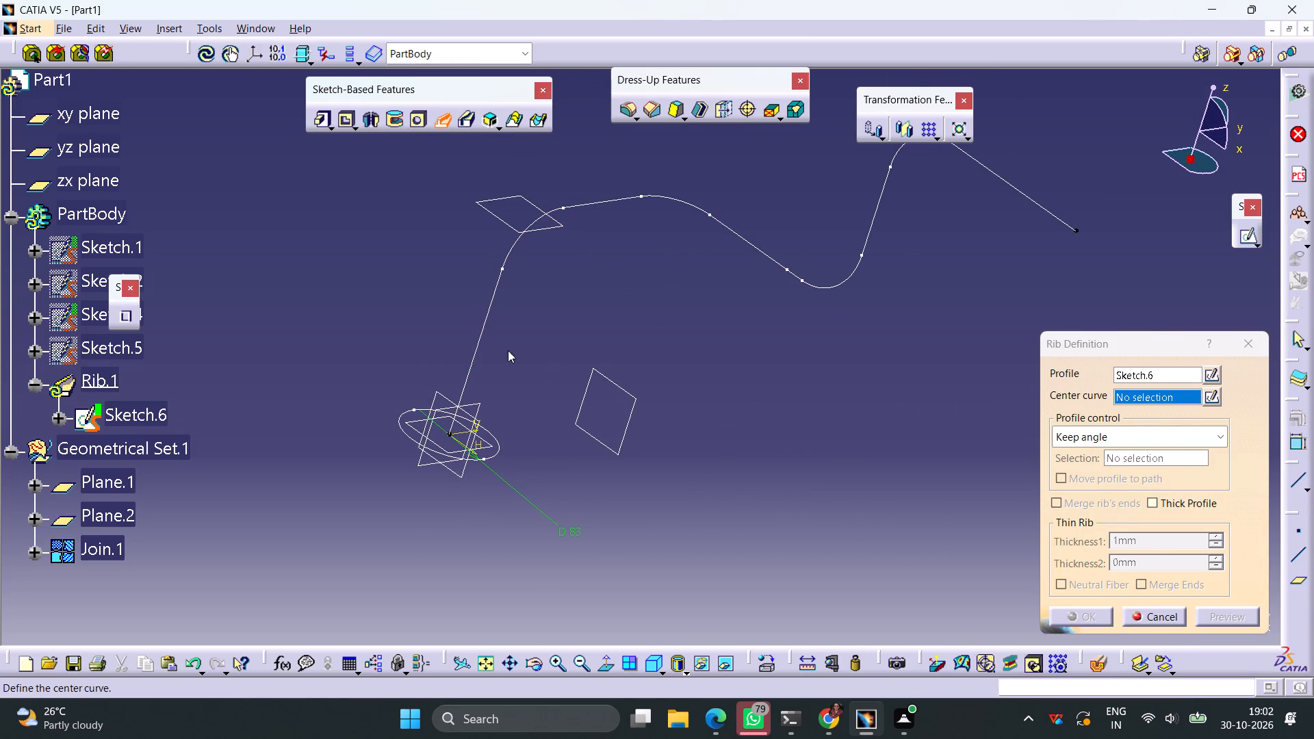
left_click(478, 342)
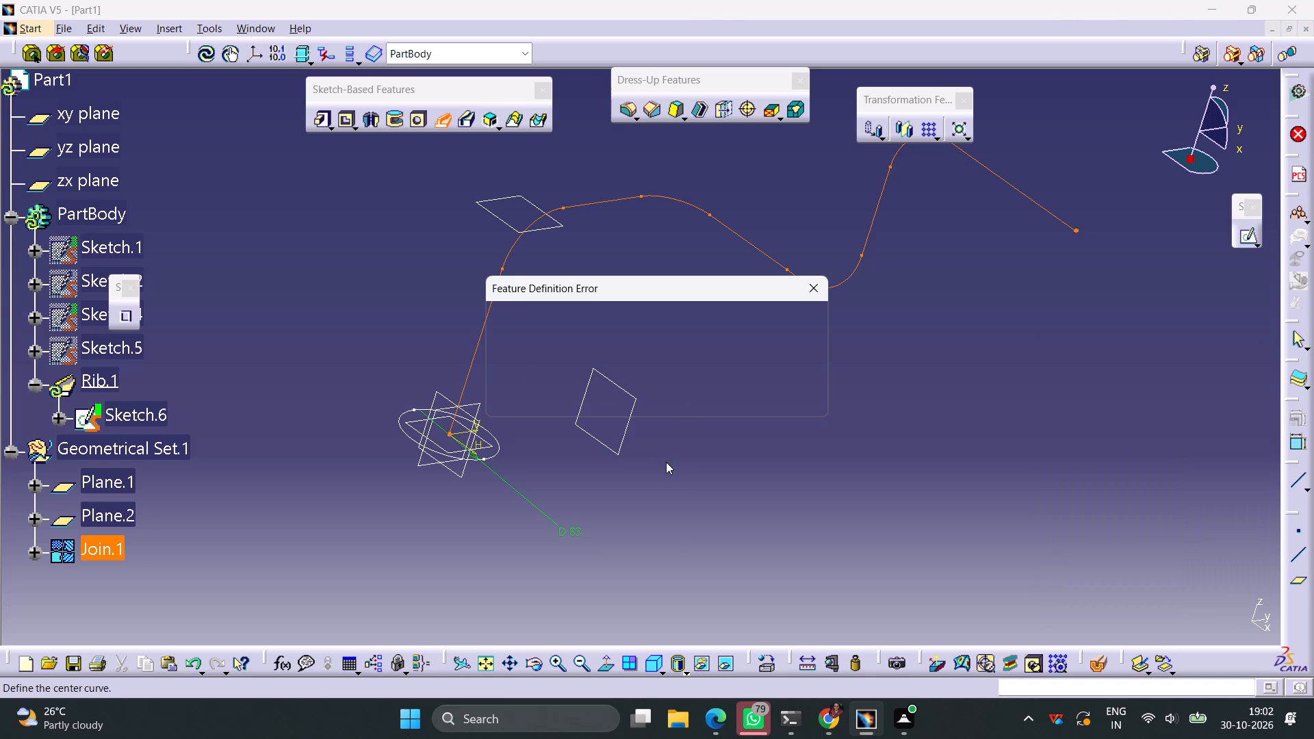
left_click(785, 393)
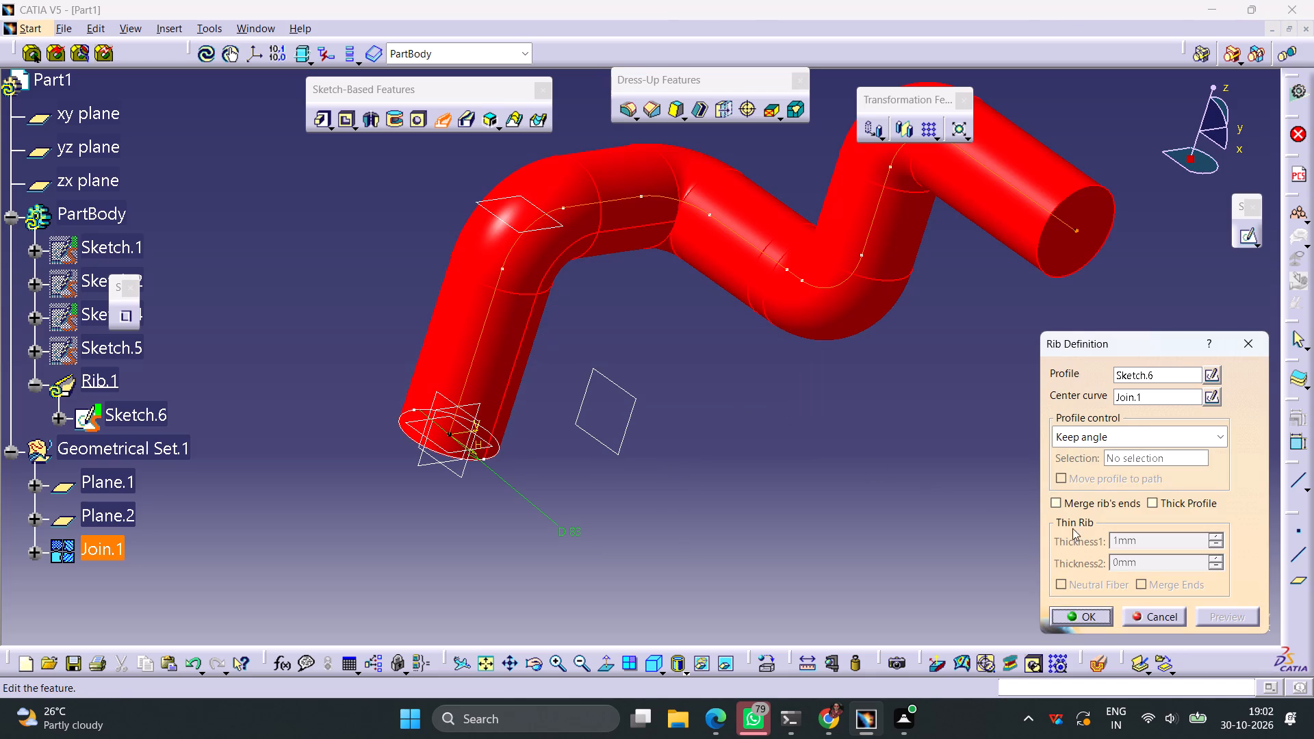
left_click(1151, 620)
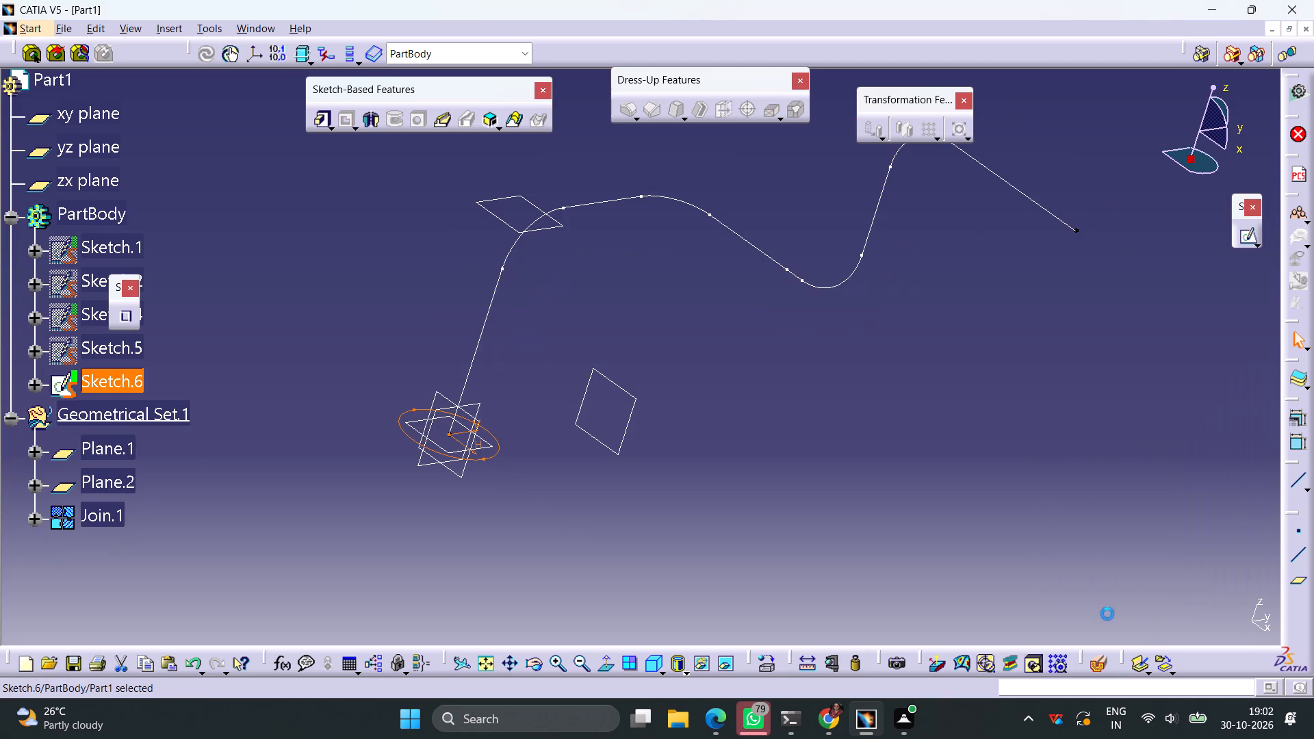
Reopen Sketch.6, set the remaining circle's diameter to 67 mm and exit the sketch.
middle_click_drag(762, 380, 647, 428)
right_click_drag(762, 380, 647, 428)
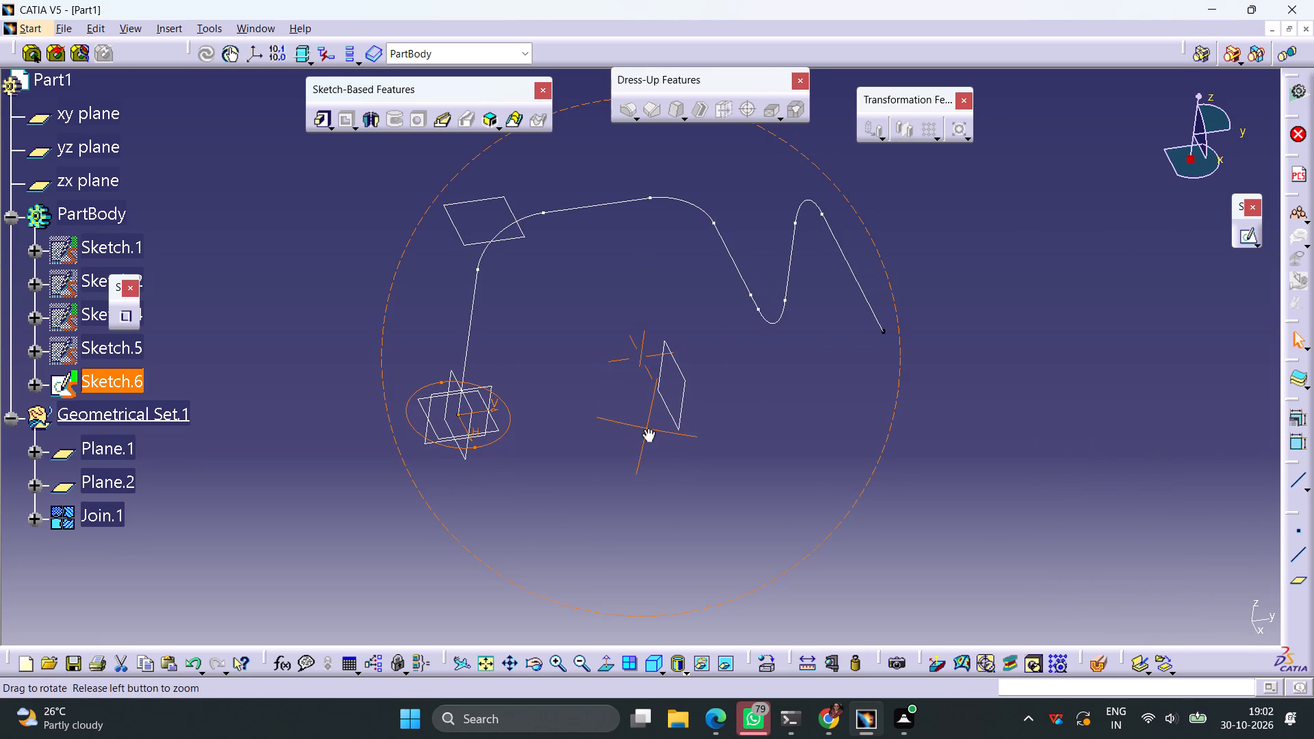
right_click_drag(647, 428, 647, 428)
middle_click_drag(647, 428, 649, 428)
double_click(506, 430)
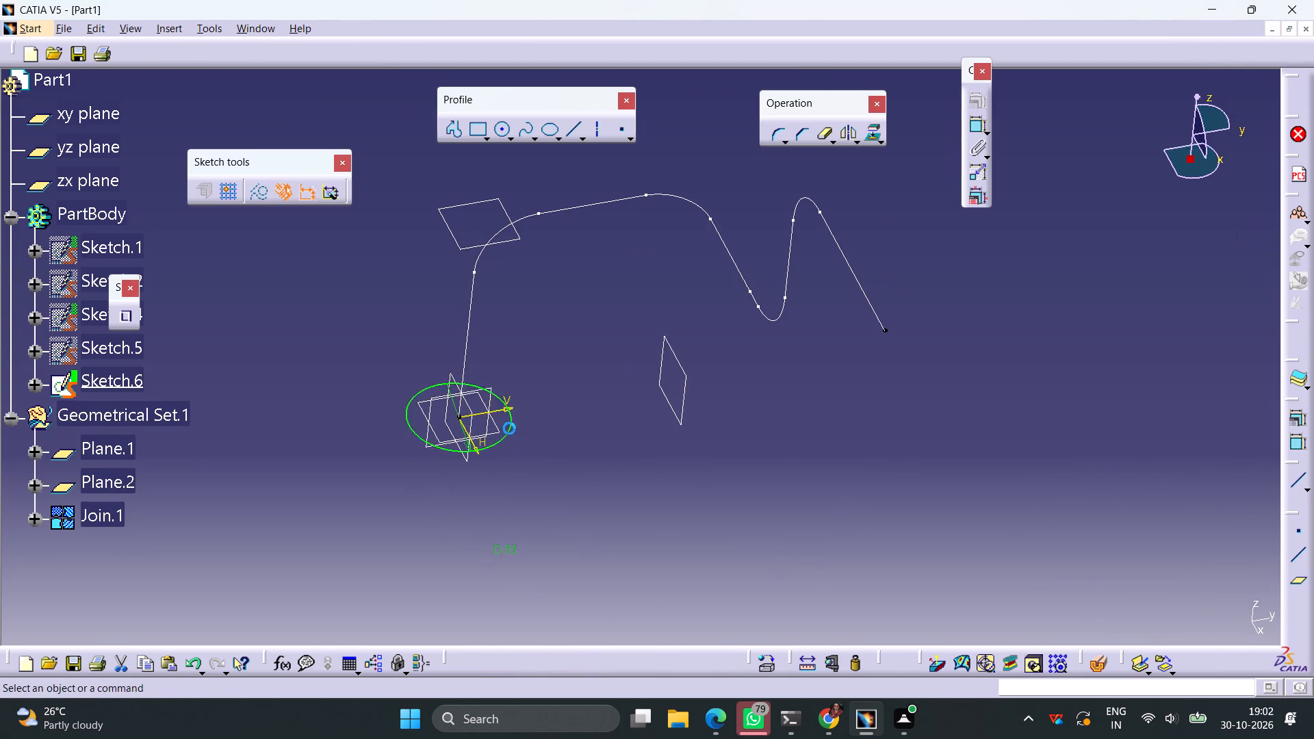
double_click(768, 532)
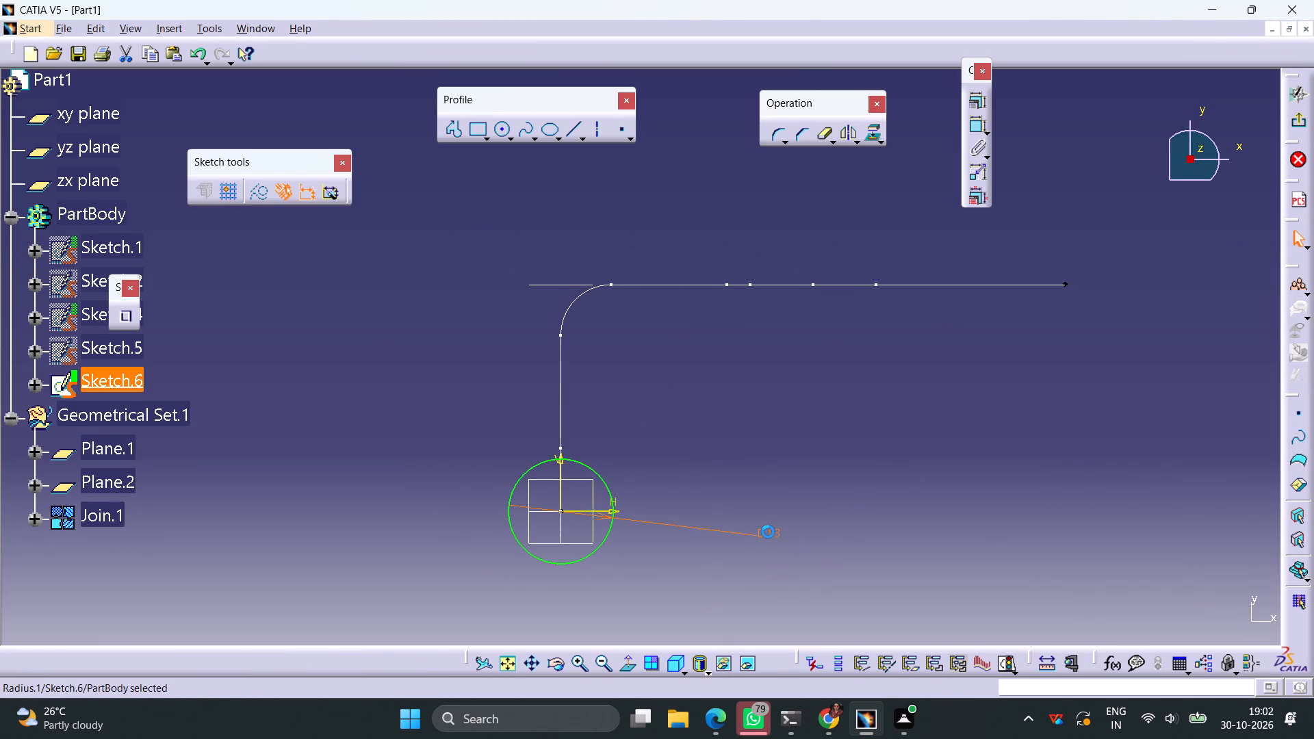
type("67")
key("Return")
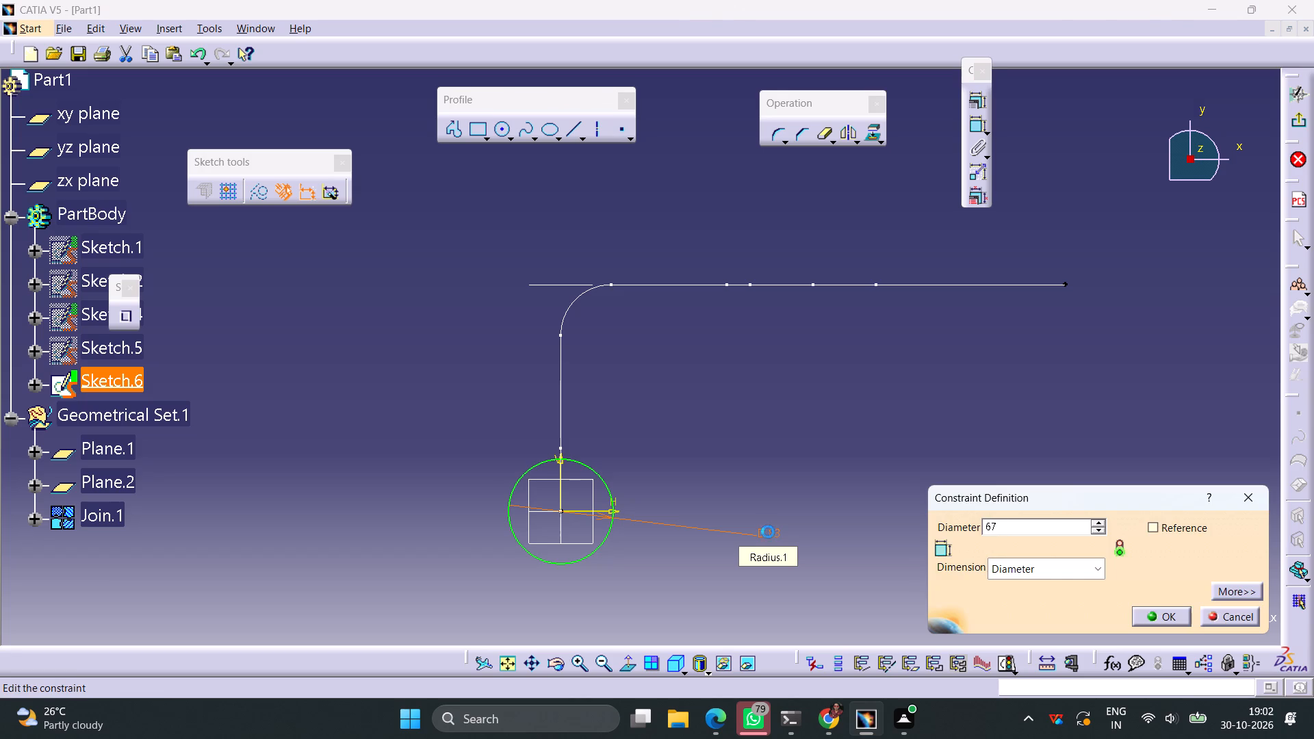
left_click(1293, 118)
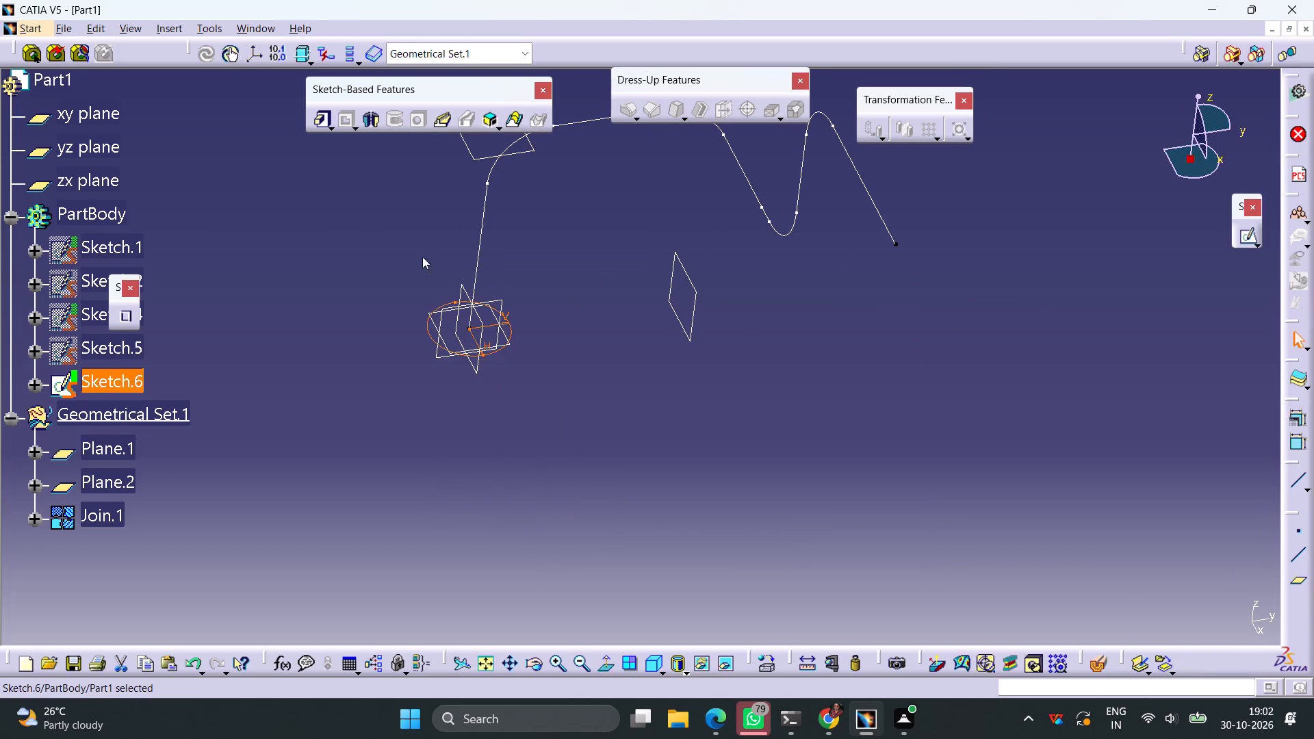
Start a rib with Sketch.6 as the profile and the joined curve Join.1 as the center curve.
left_click(444, 124)
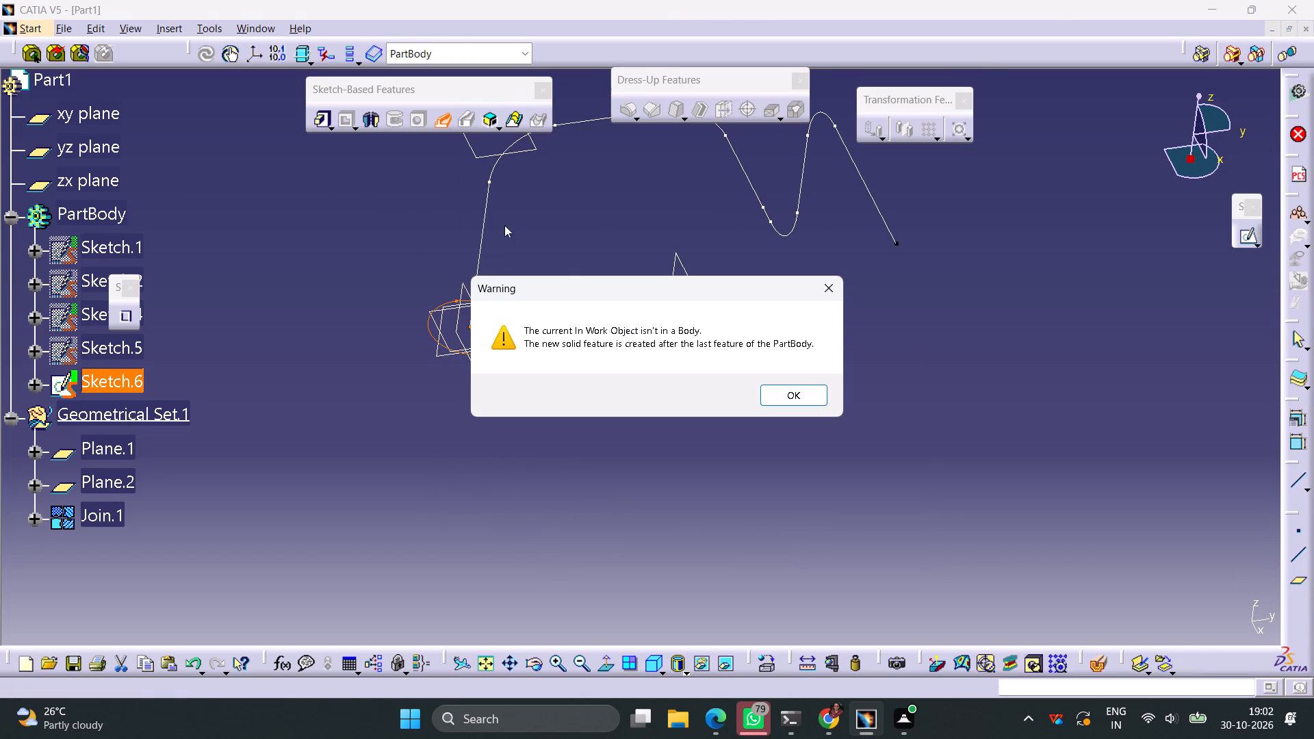
left_click(791, 395)
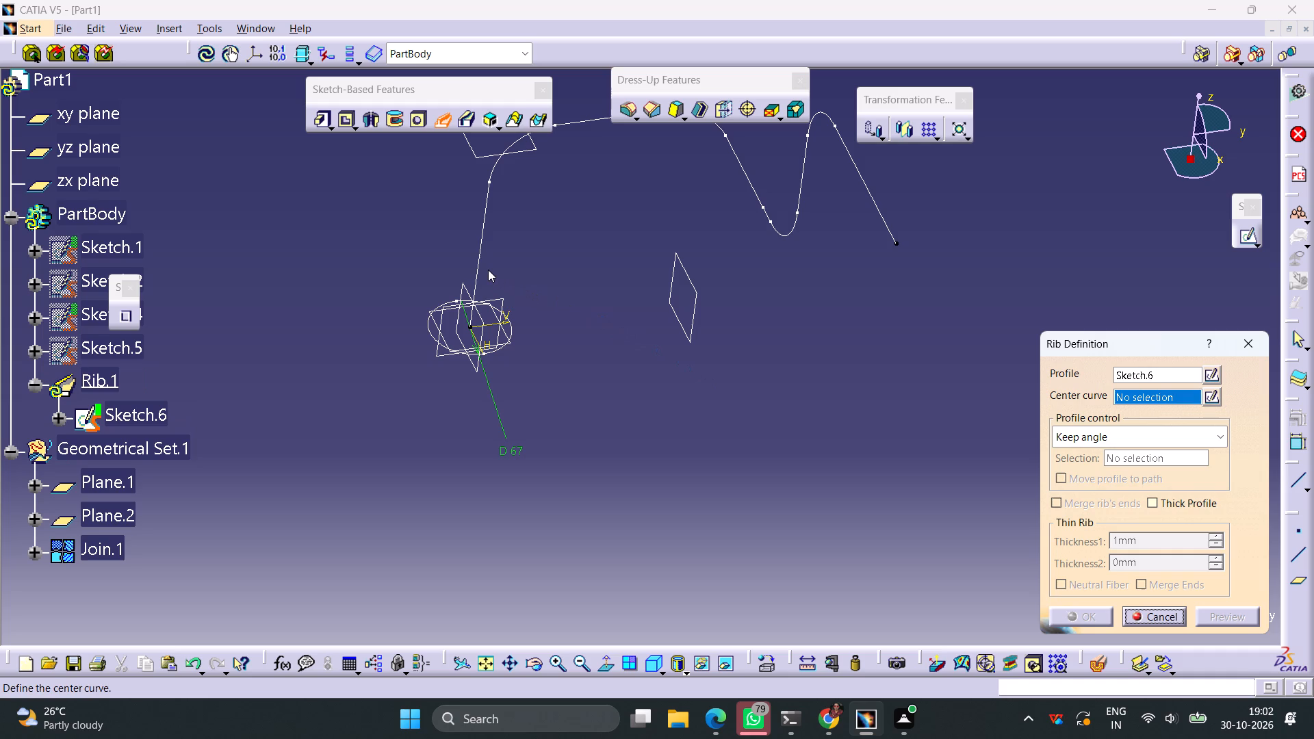
left_click(479, 261)
middle_click_drag(597, 329, 592, 354)
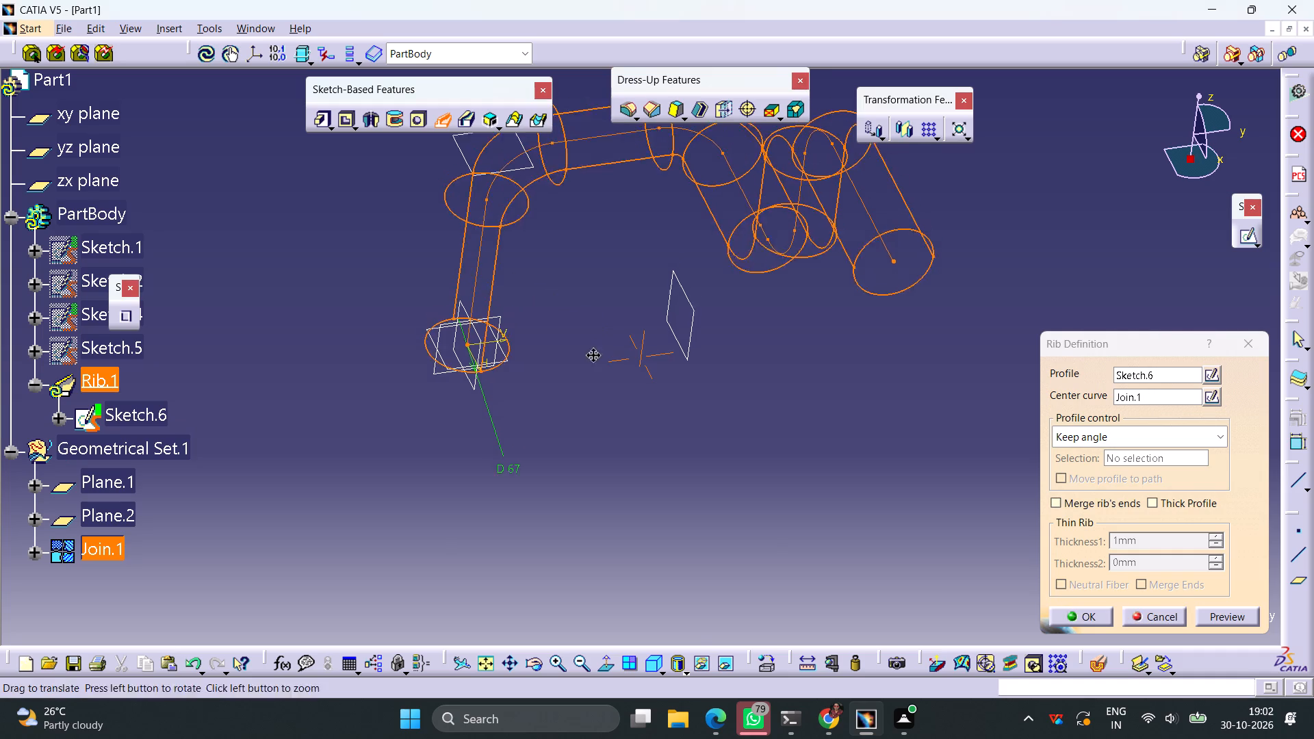
middle_click_drag(592, 354, 589, 427)
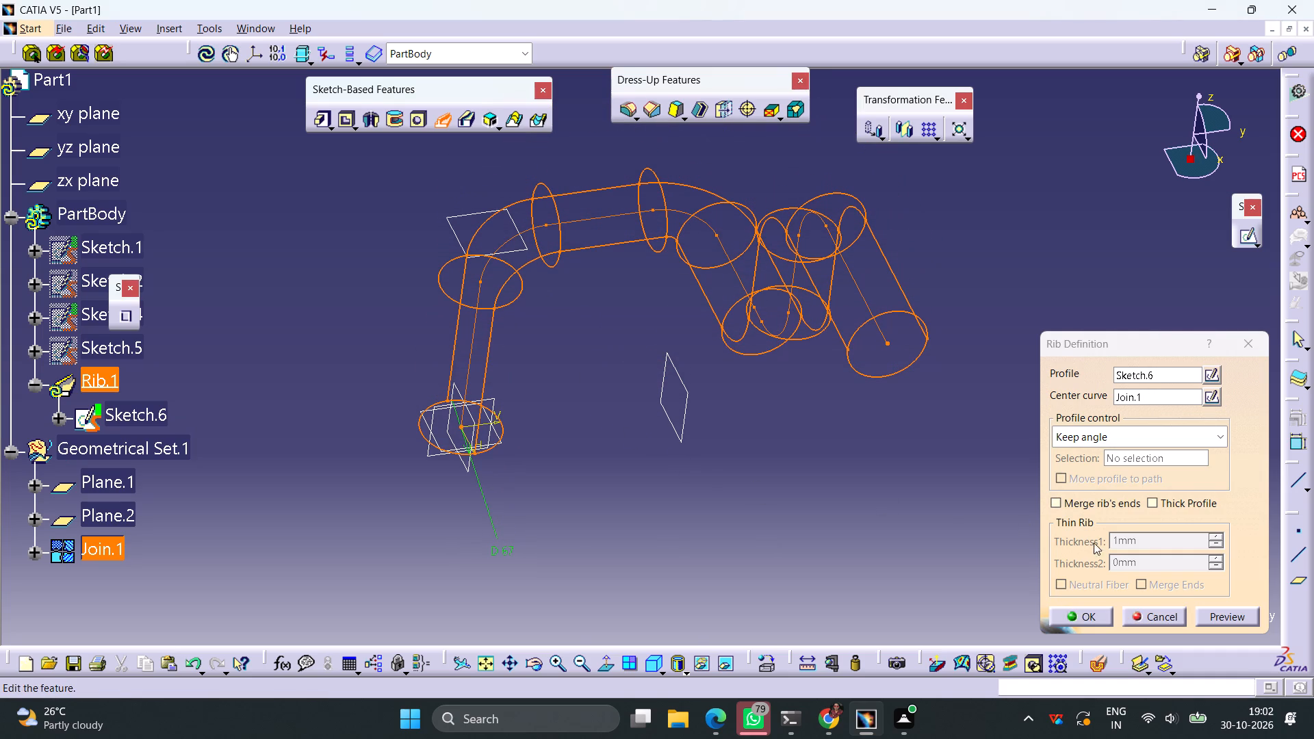
Make the rib a thick profile with Thickness1 set to 0 mm and Thickness2 set to 1 mm.
left_click(1157, 497)
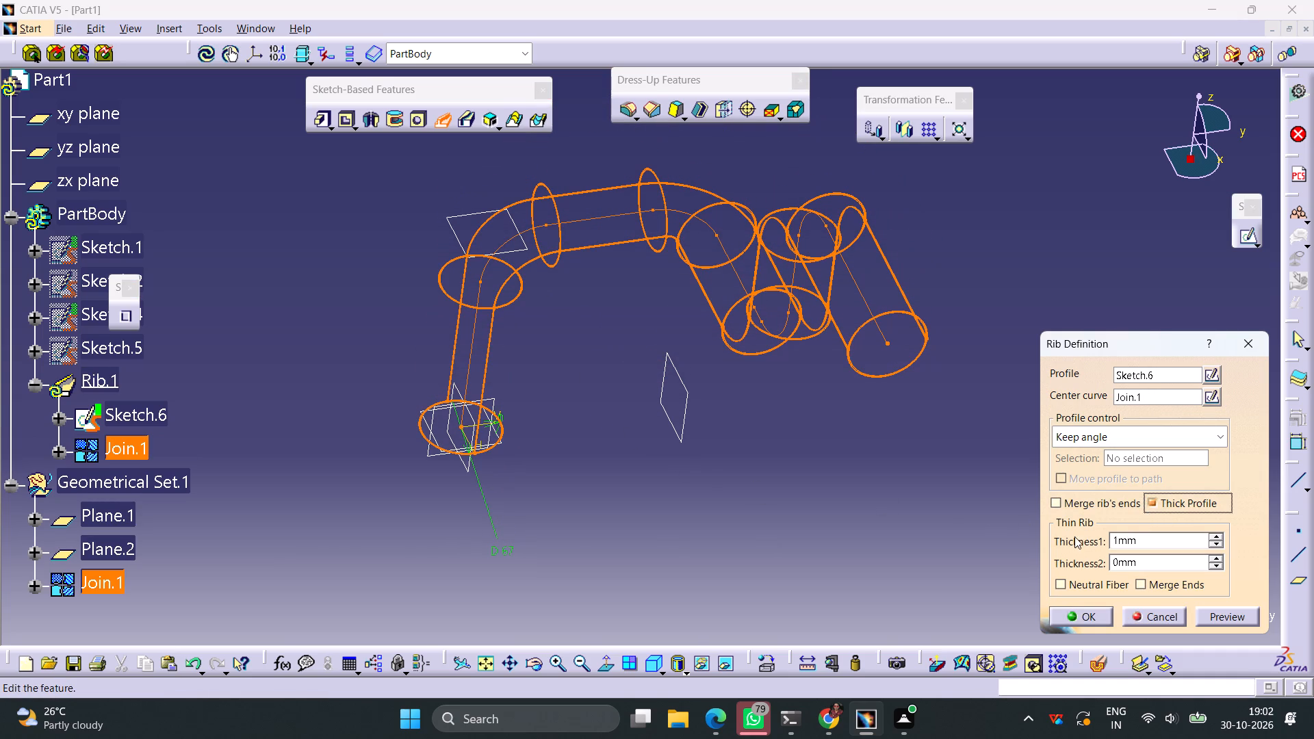
left_click_drag(1140, 545, 1075, 541)
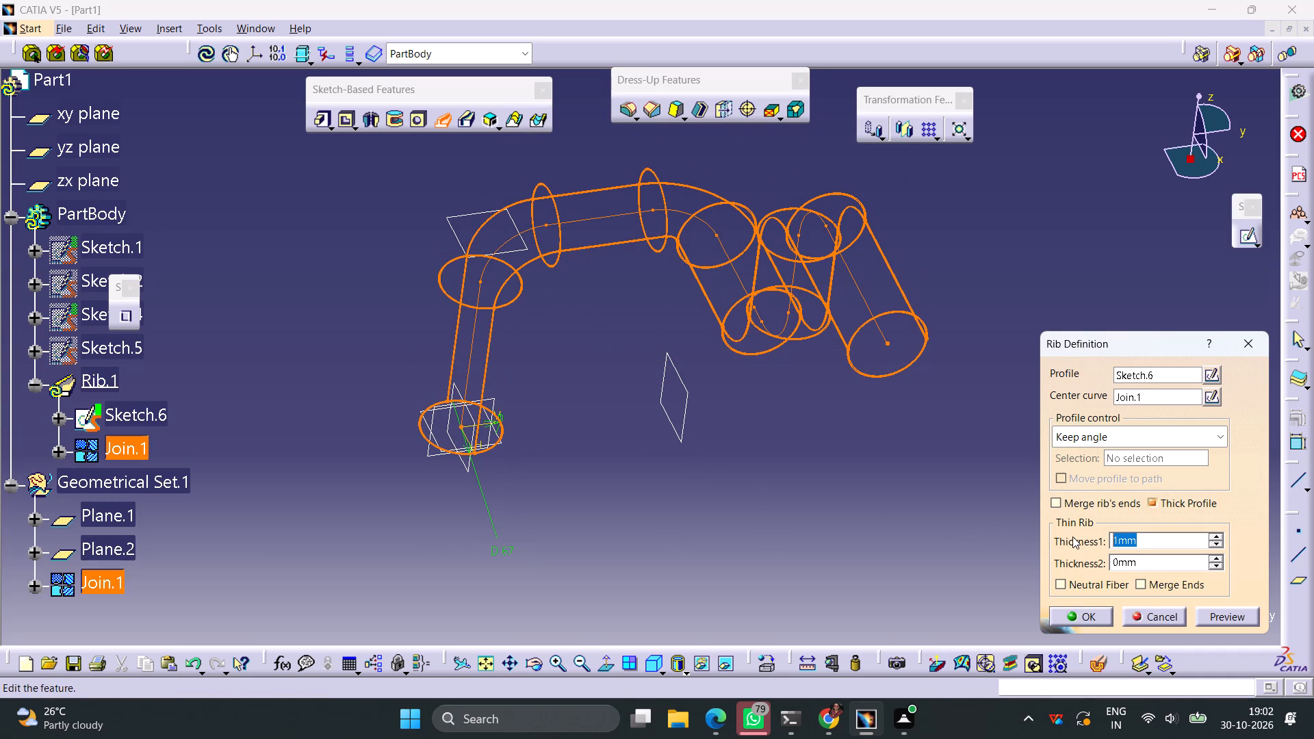
key("0")
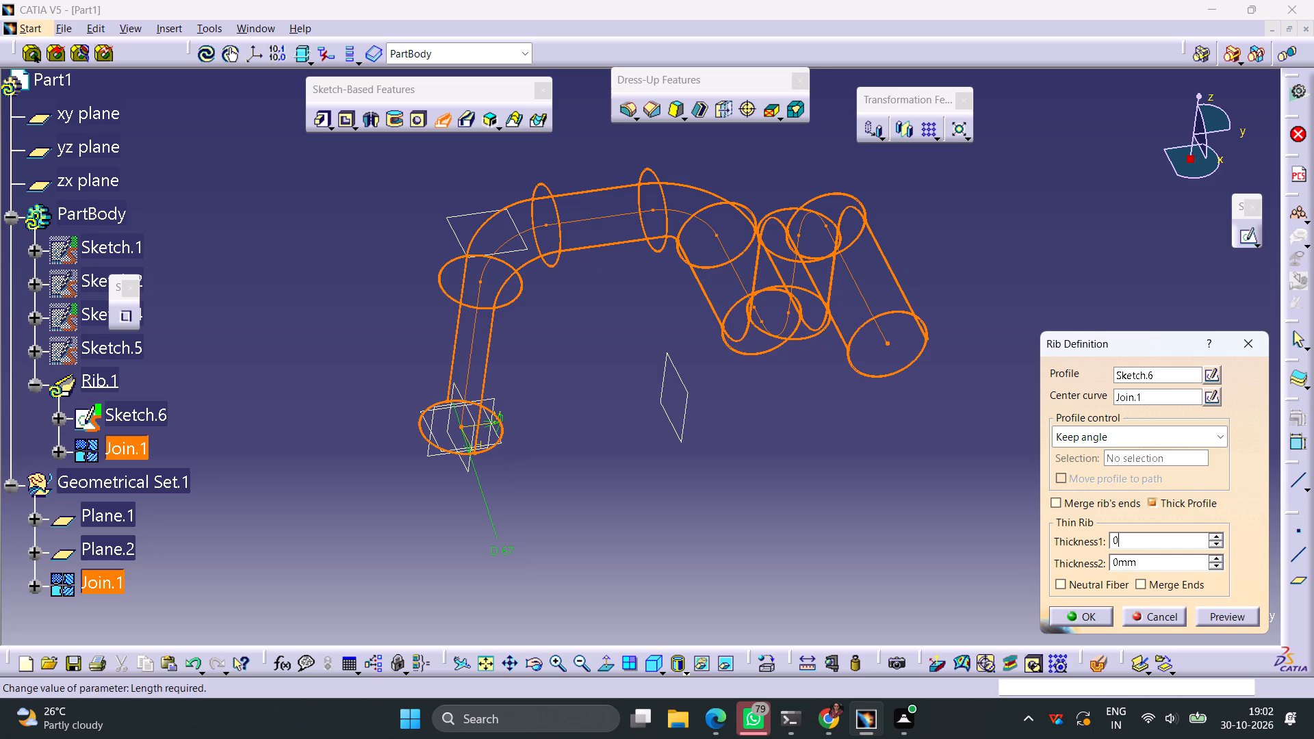
left_click_drag(1148, 567, 1038, 571)
left_click(743, 394)
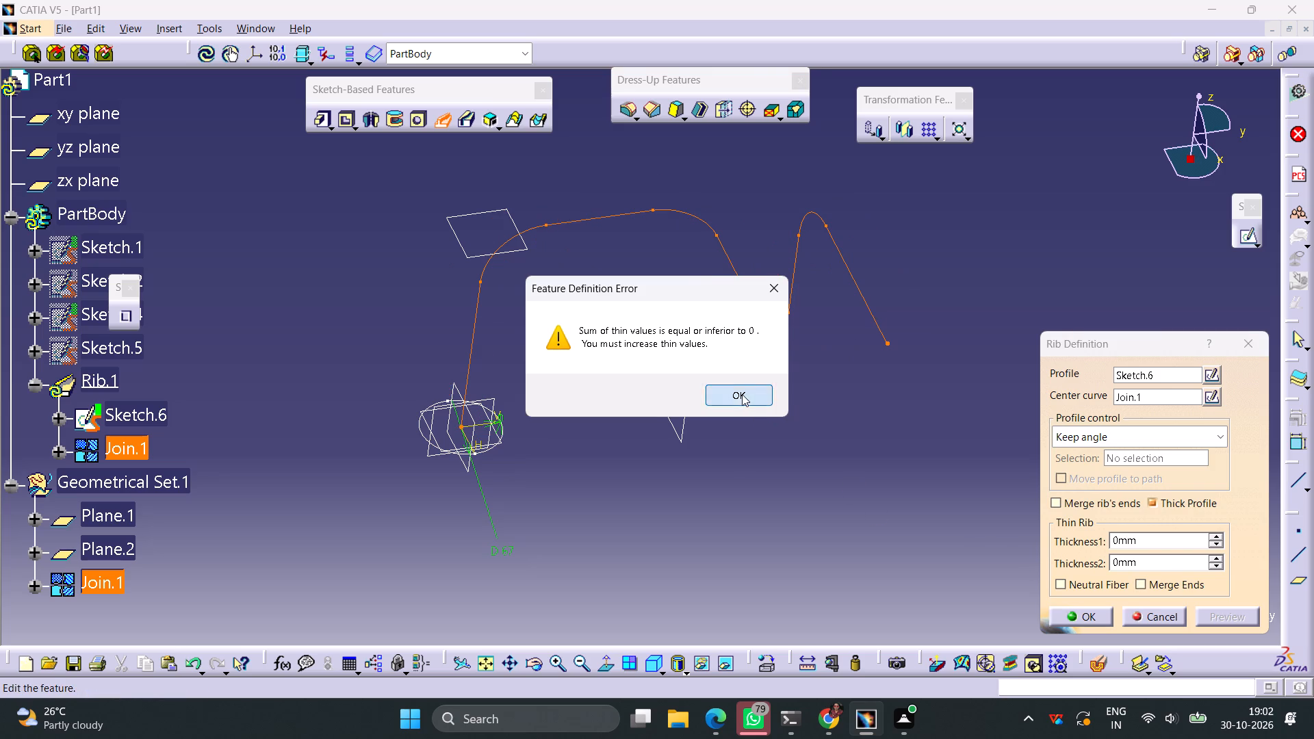
left_click_drag(1150, 568, 1050, 568)
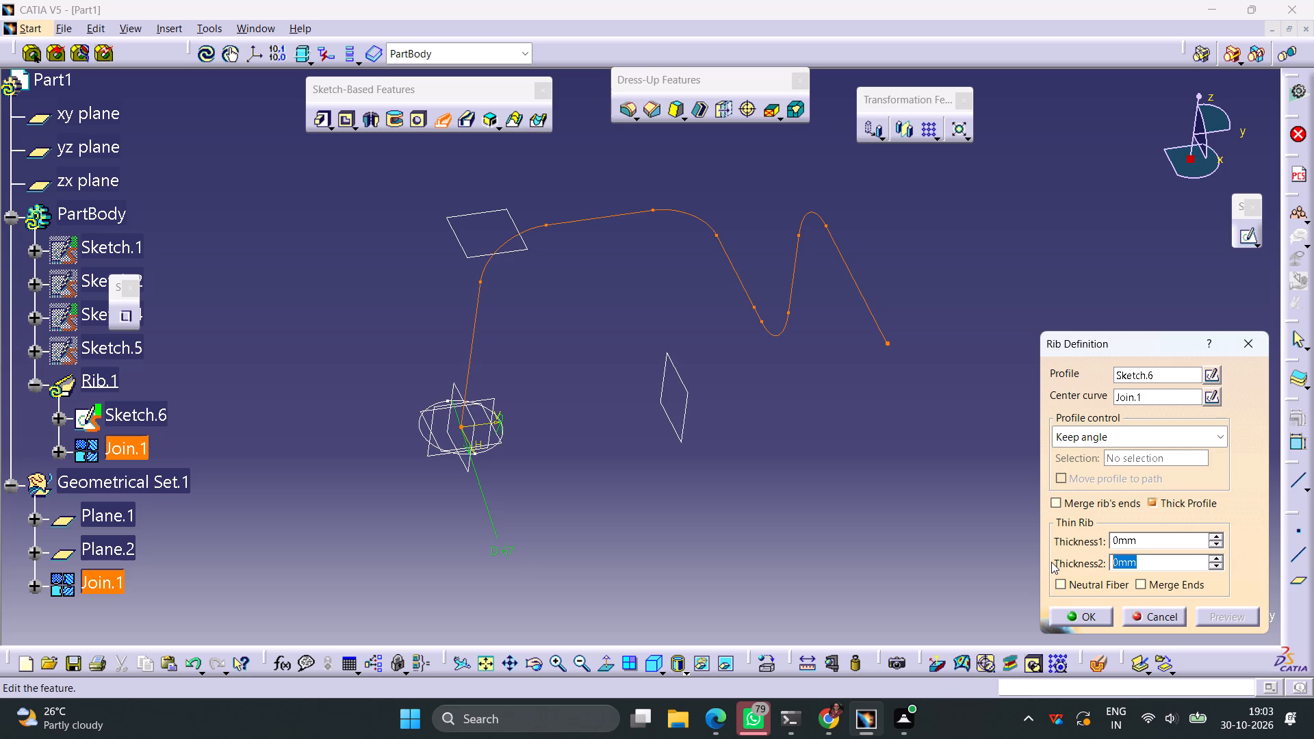
key("1")
left_click(984, 500)
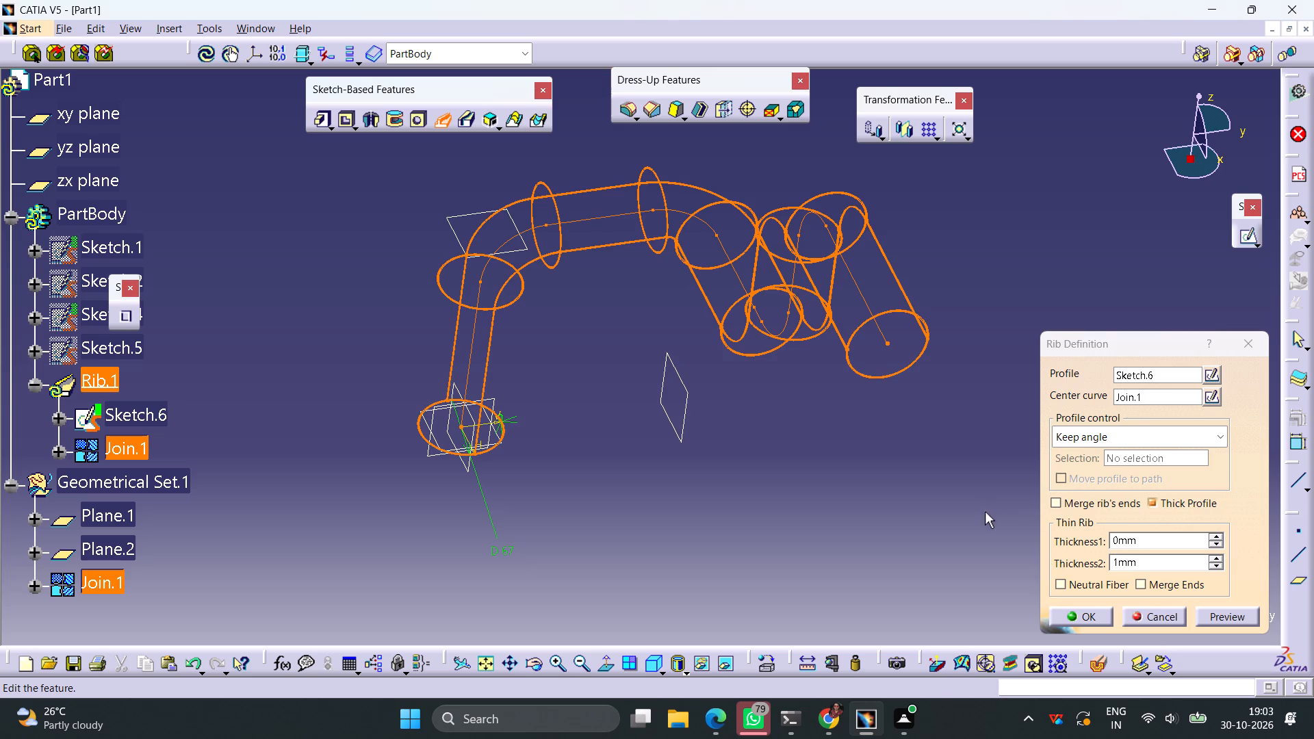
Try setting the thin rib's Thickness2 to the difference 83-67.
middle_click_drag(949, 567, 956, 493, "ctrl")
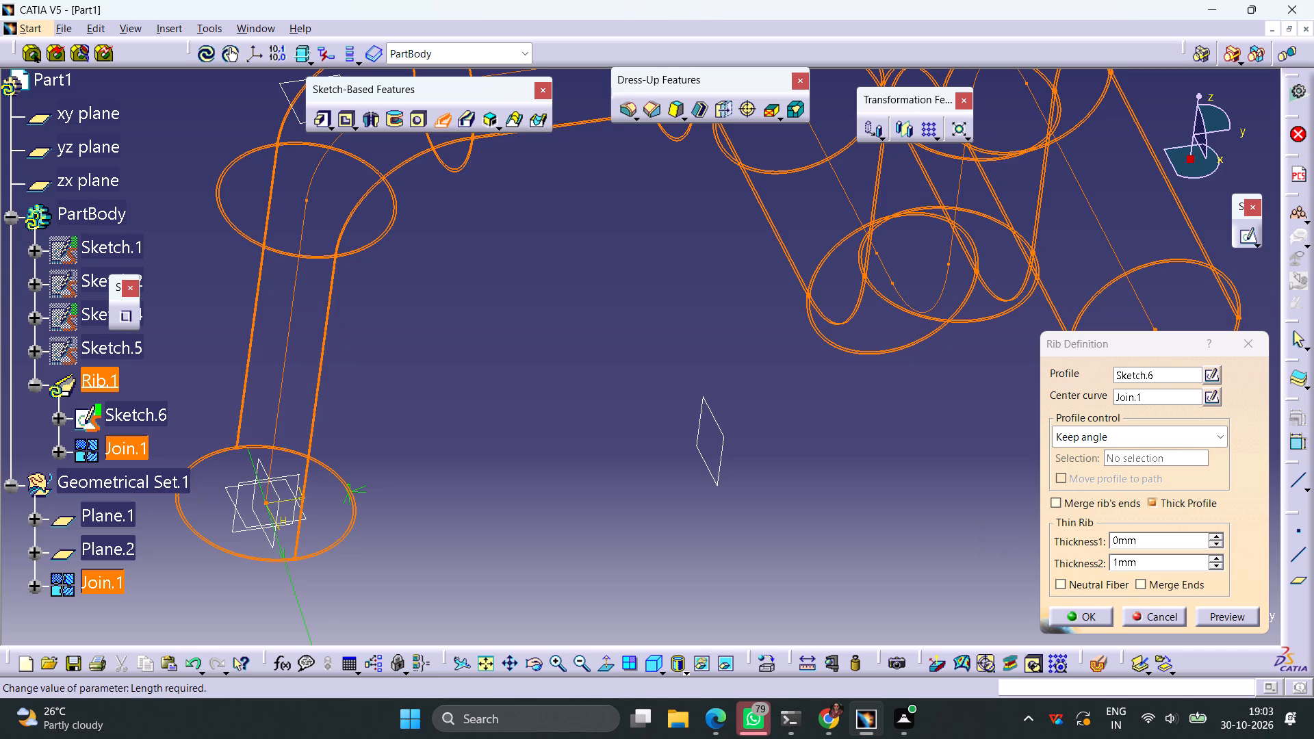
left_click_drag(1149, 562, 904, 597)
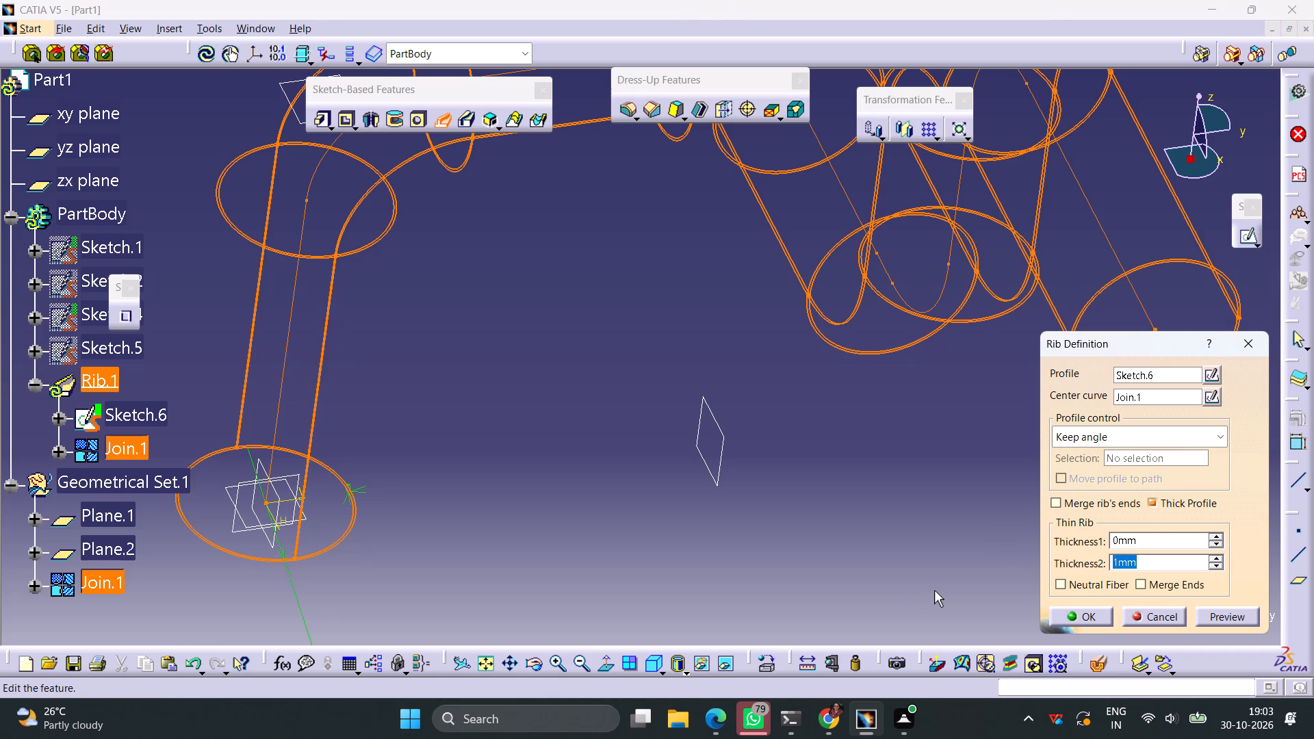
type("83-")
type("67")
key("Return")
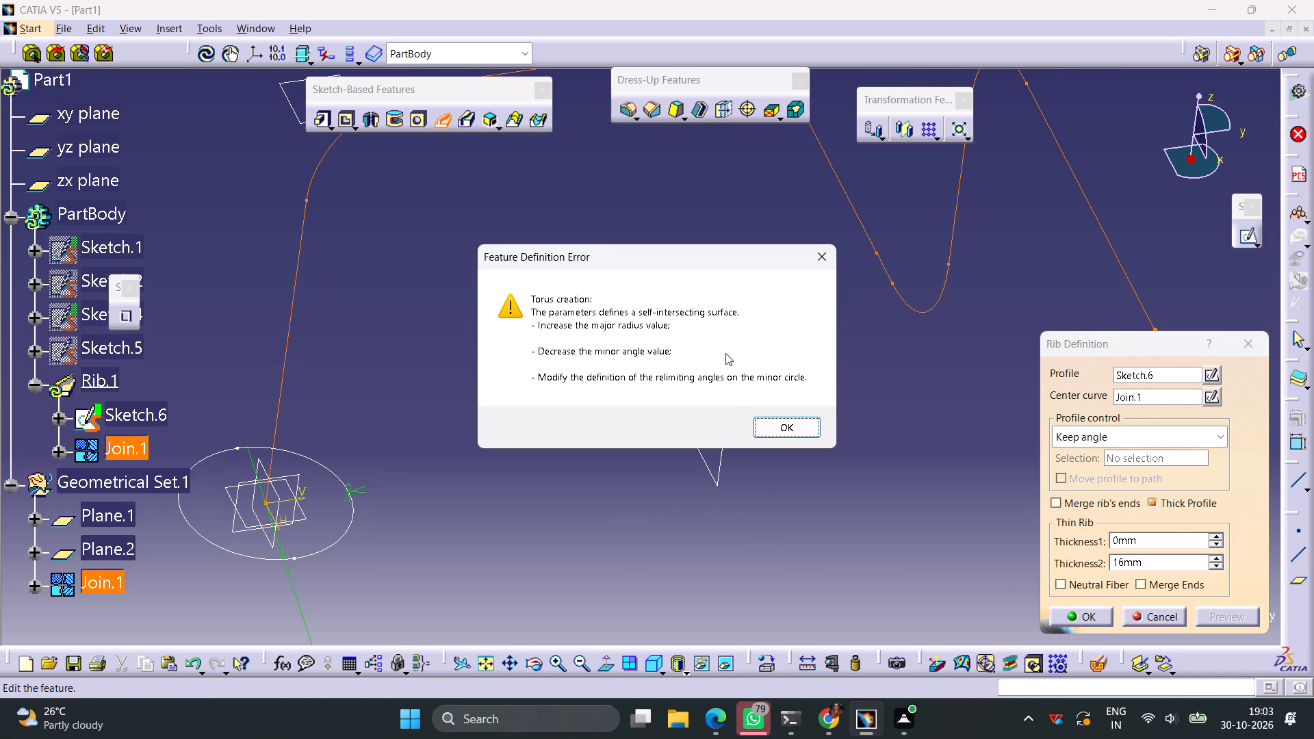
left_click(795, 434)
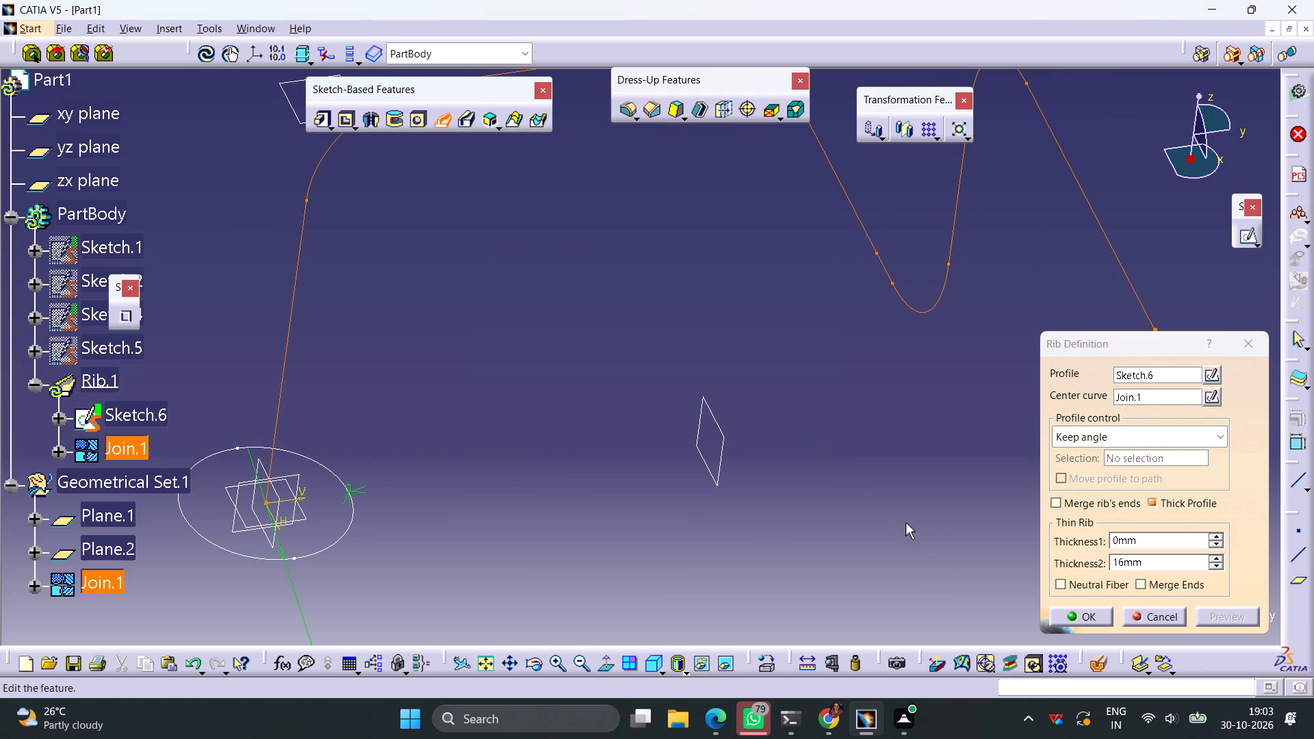
Try progressively larger Thickness2 values of 2, 4, 6 and 8 mm for the thin rib.
left_click_drag(1142, 561, 1053, 567)
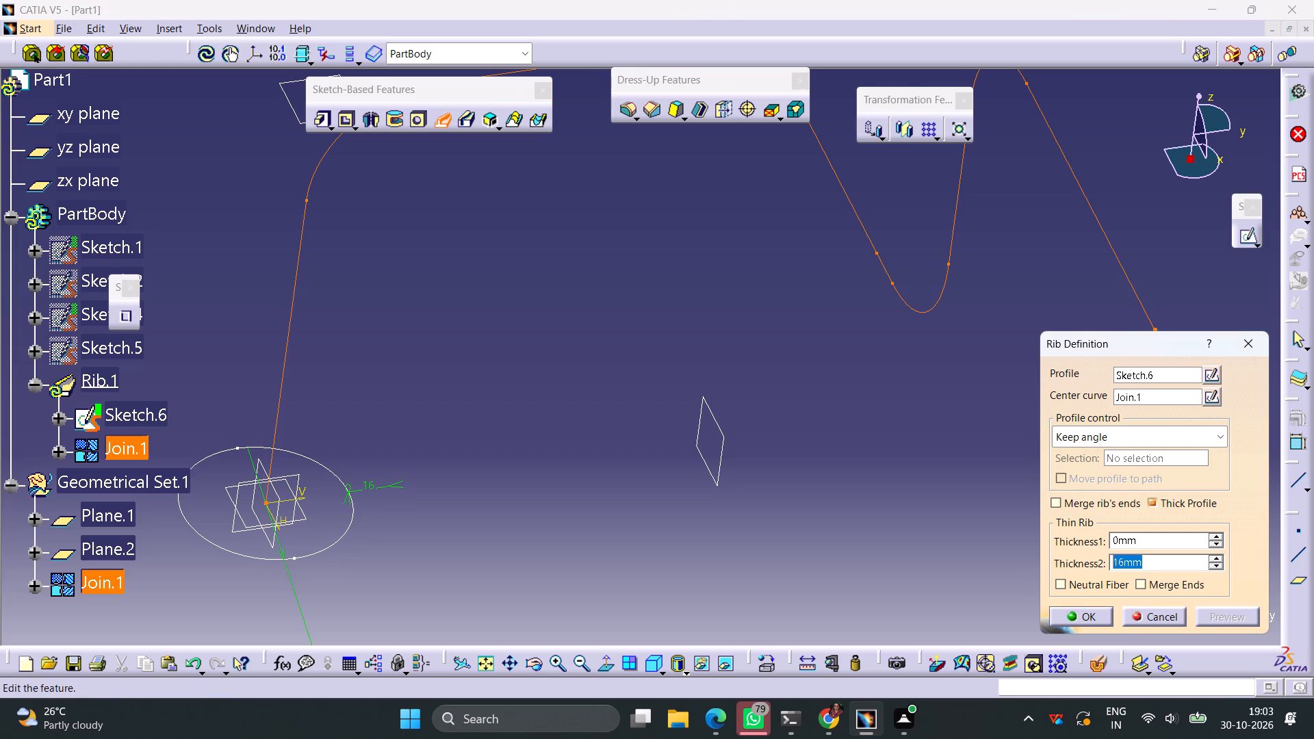
left_click_drag(1053, 567, 1010, 578)
key("2")
left_click(947, 583)
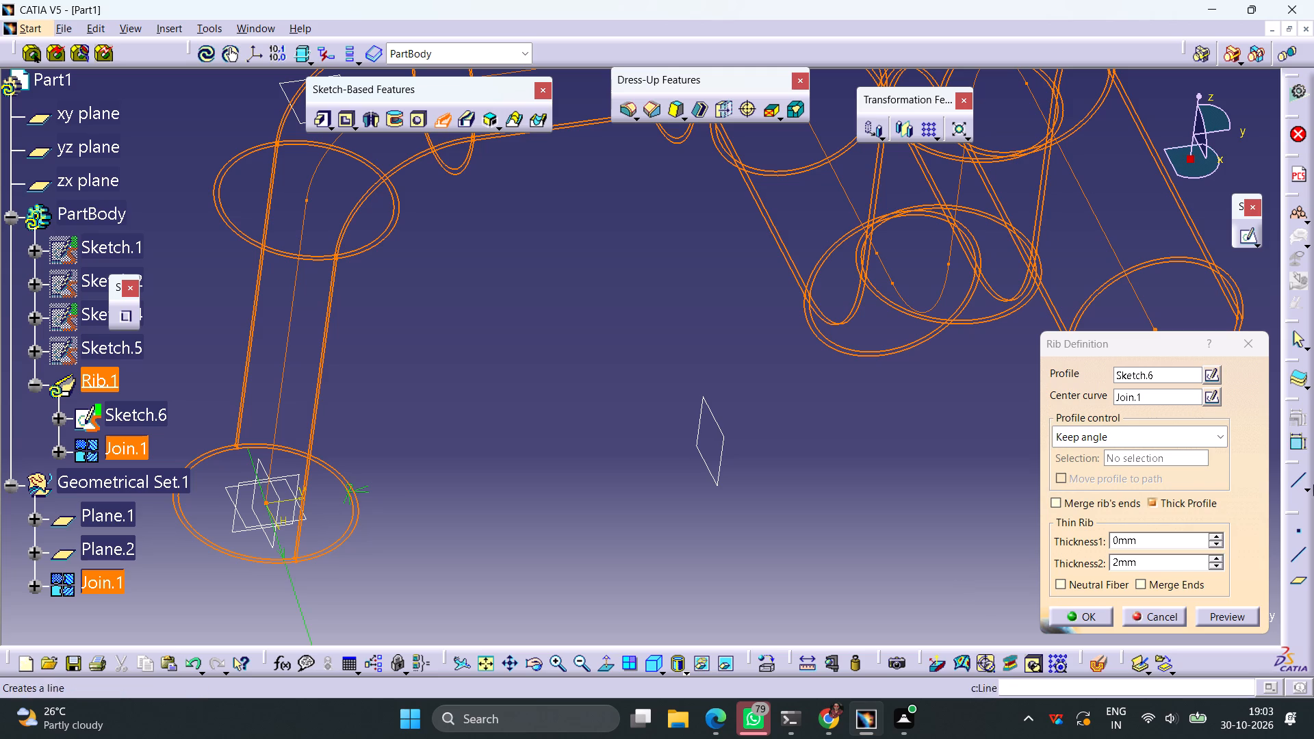
left_click_drag(1158, 565, 997, 585)
key("4")
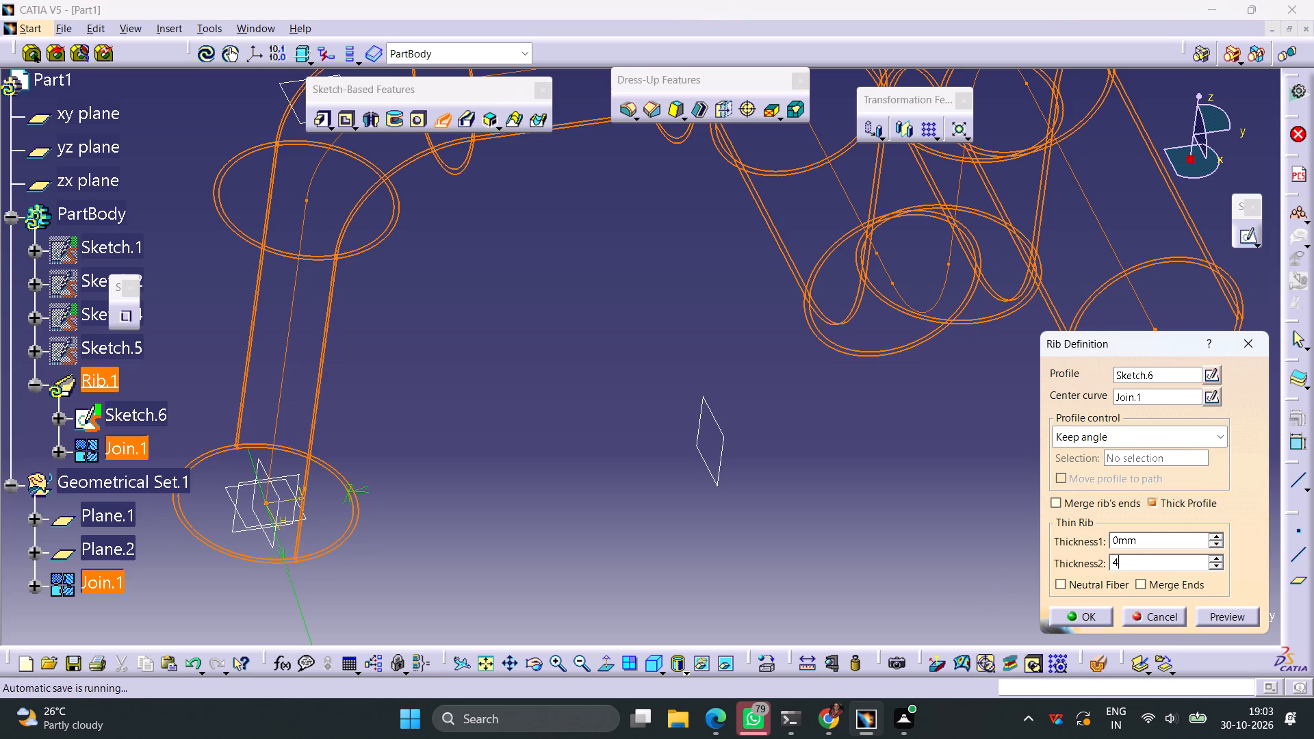
left_click(881, 568)
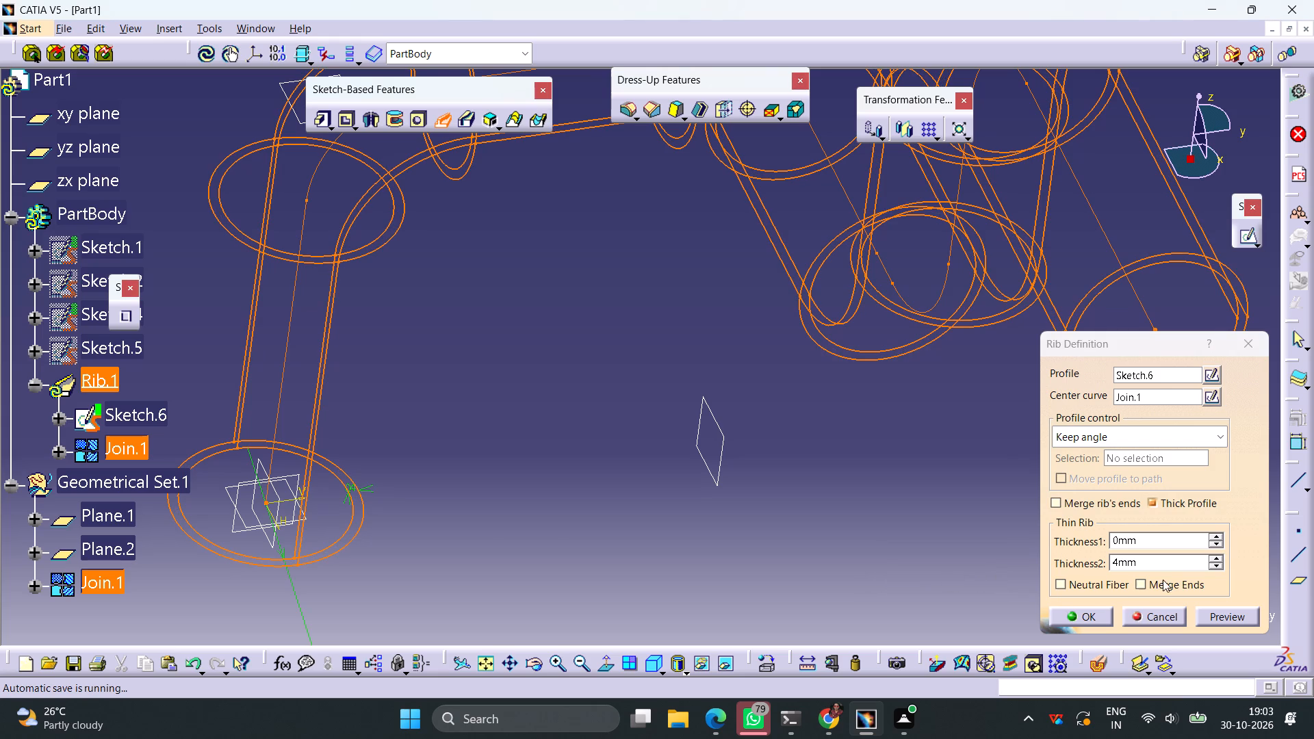
left_click_drag(1139, 568, 1074, 566)
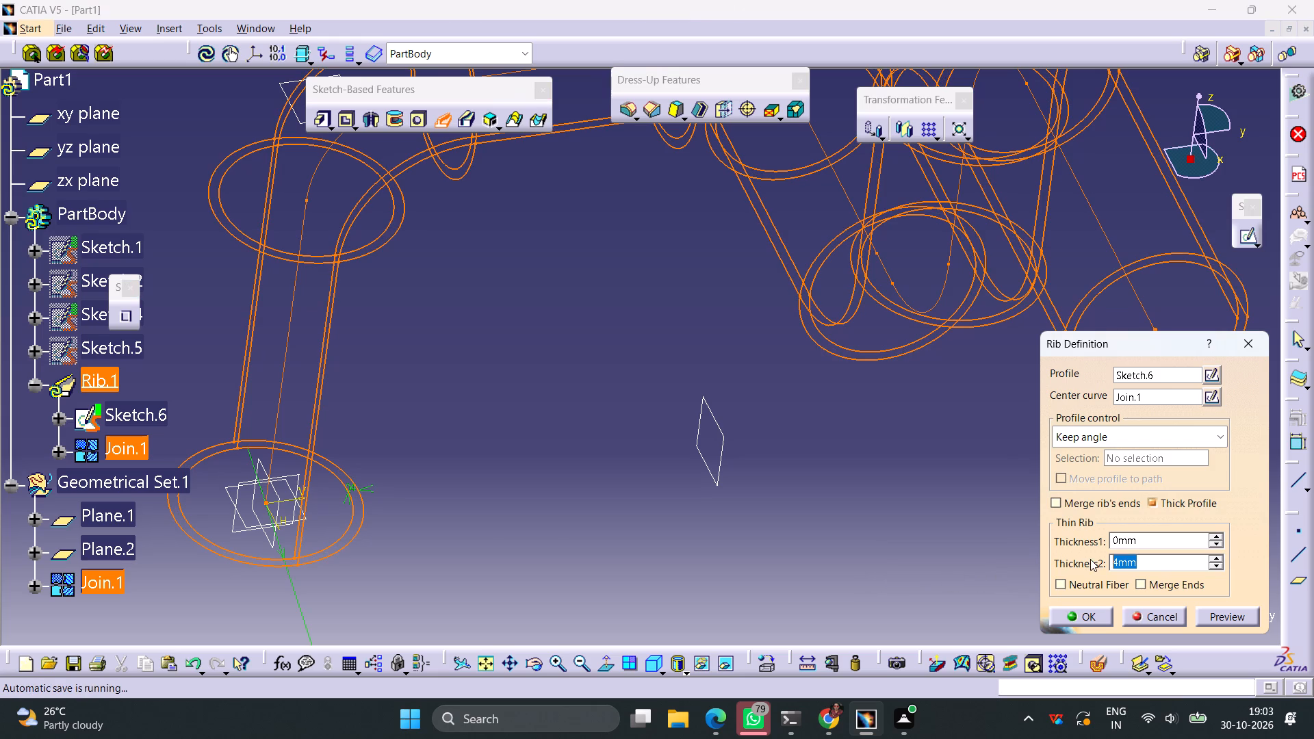
key("6")
left_click(956, 552)
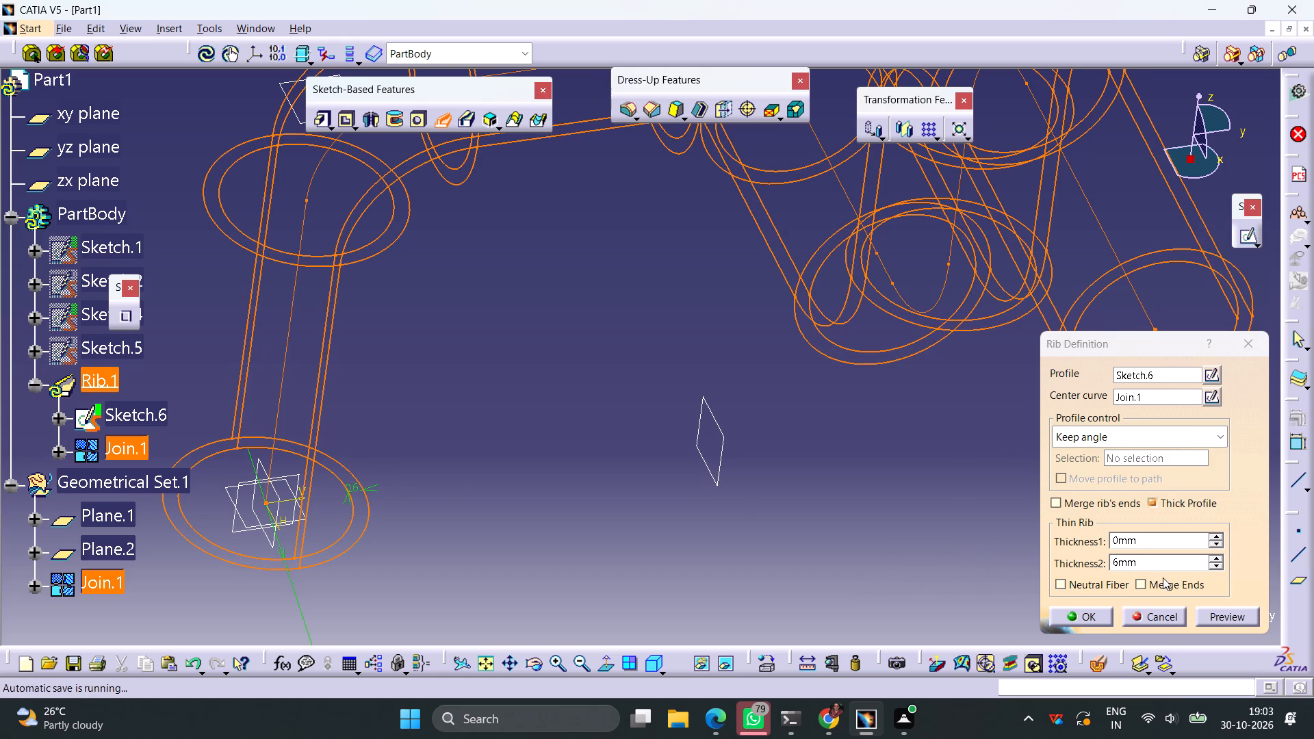
left_click_drag(1144, 566, 1012, 560)
key("8")
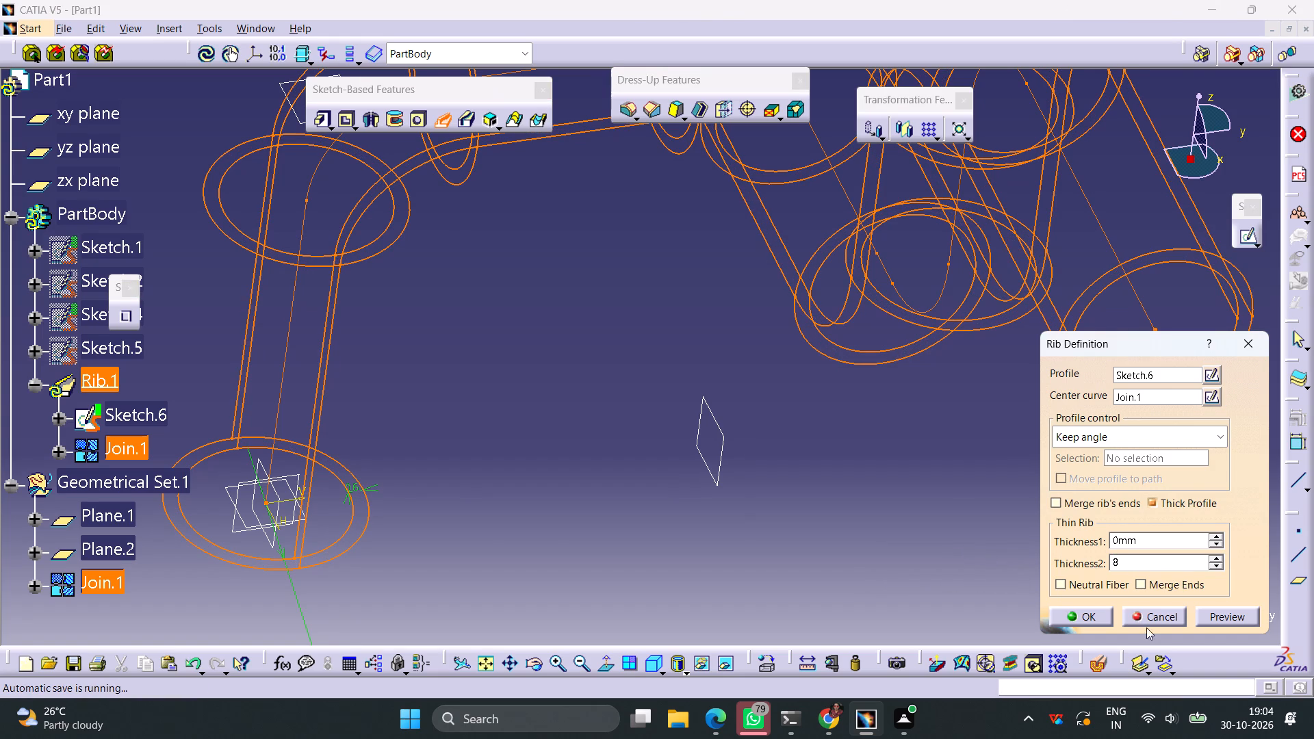
left_click(957, 583)
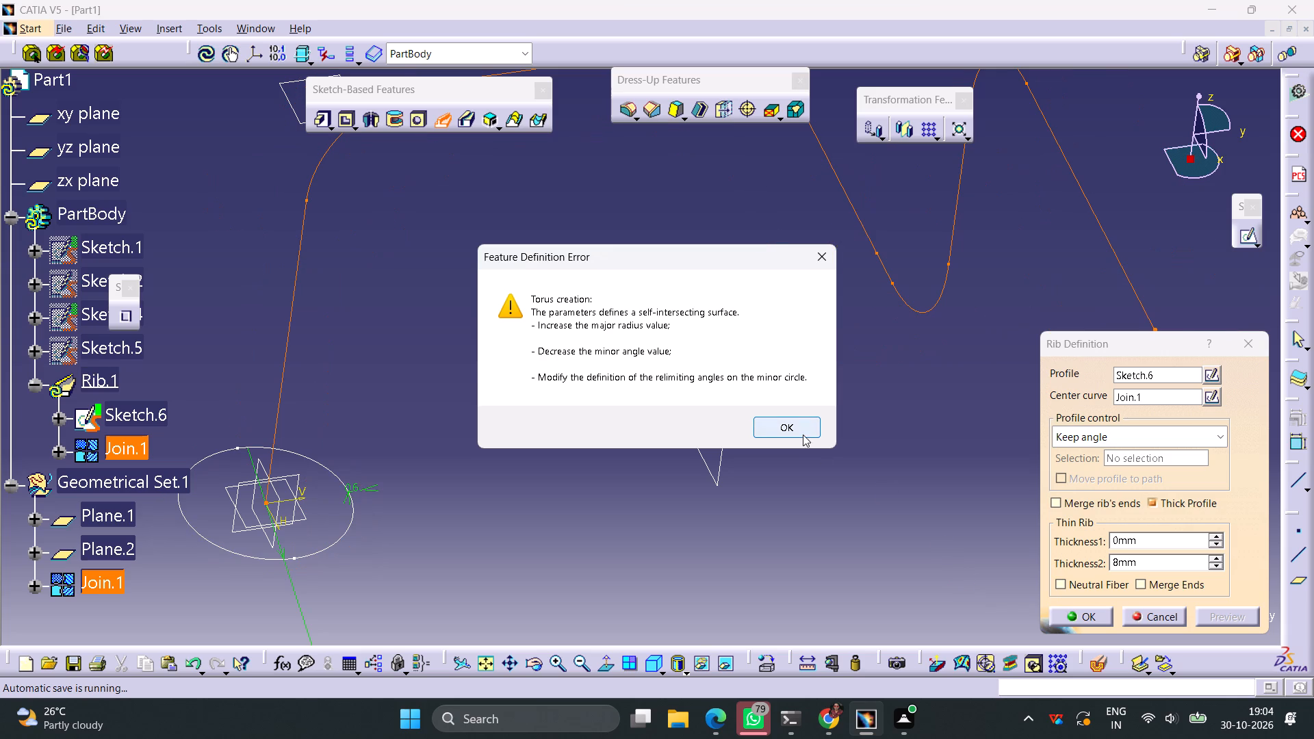
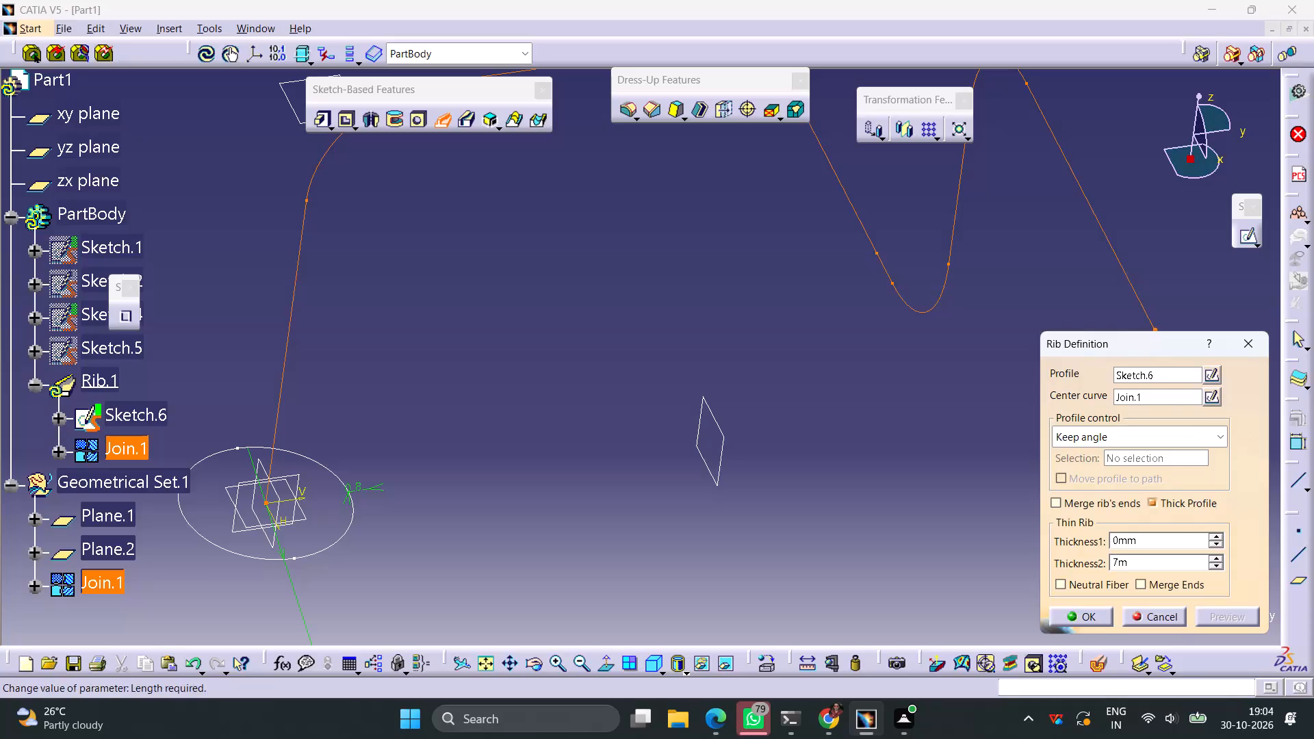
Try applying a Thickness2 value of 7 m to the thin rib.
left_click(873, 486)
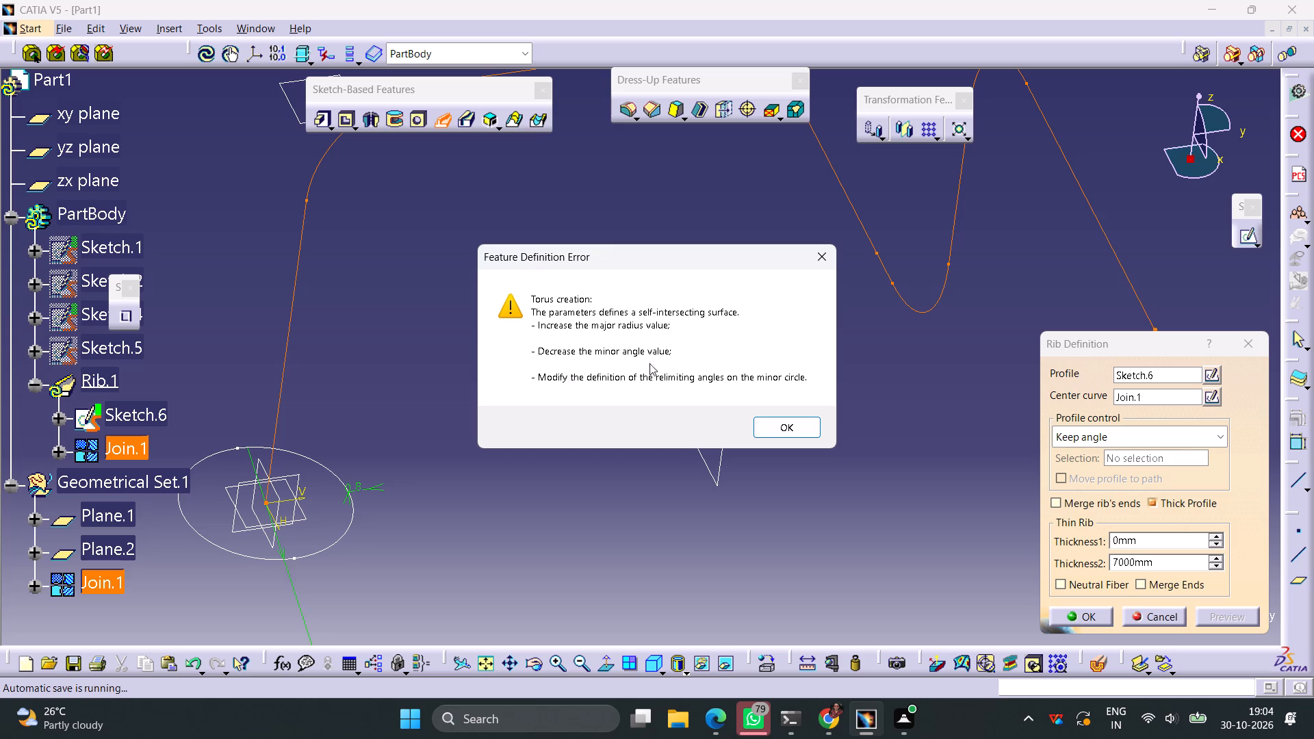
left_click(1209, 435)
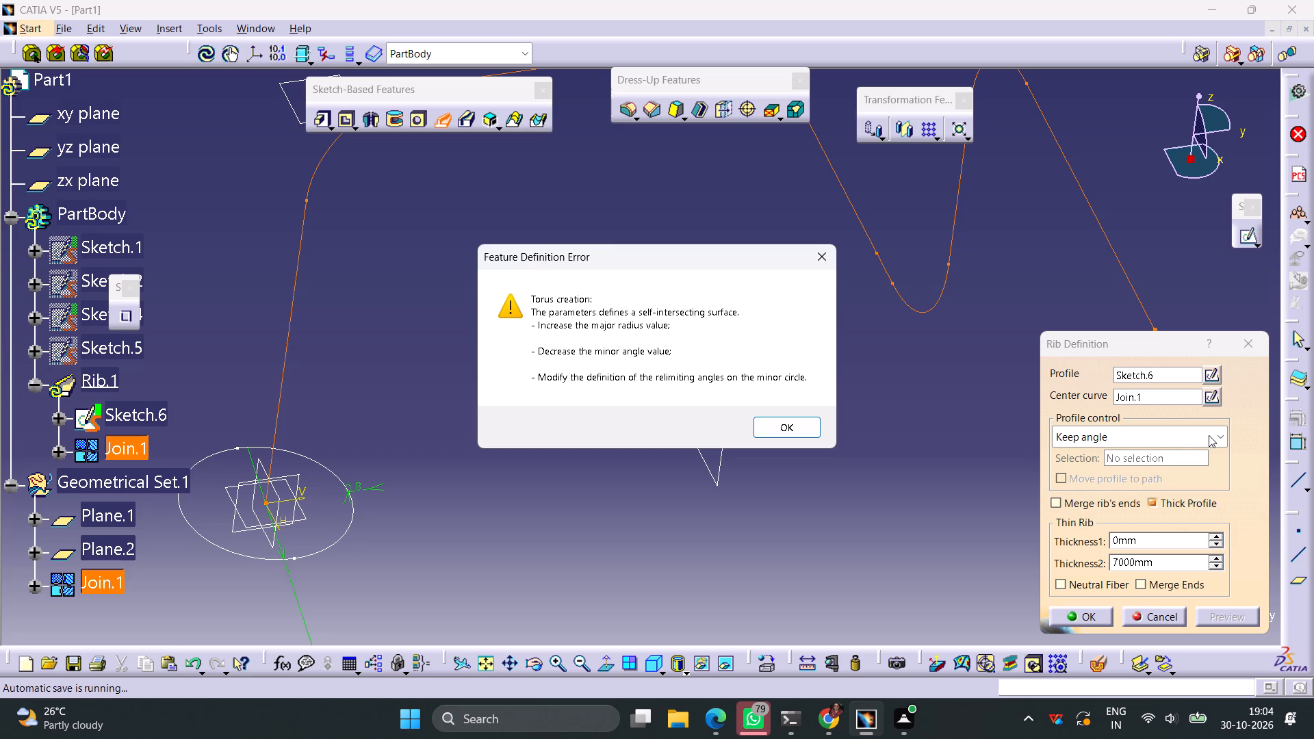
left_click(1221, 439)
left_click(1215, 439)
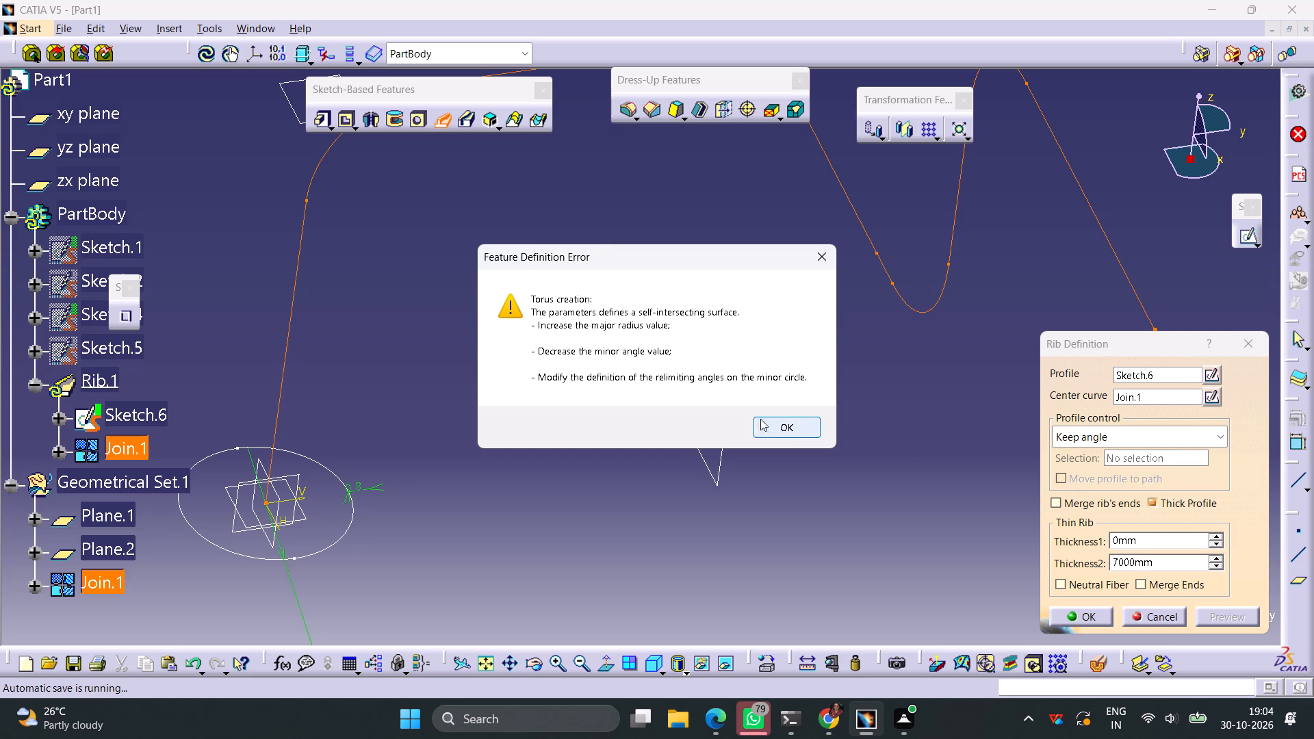
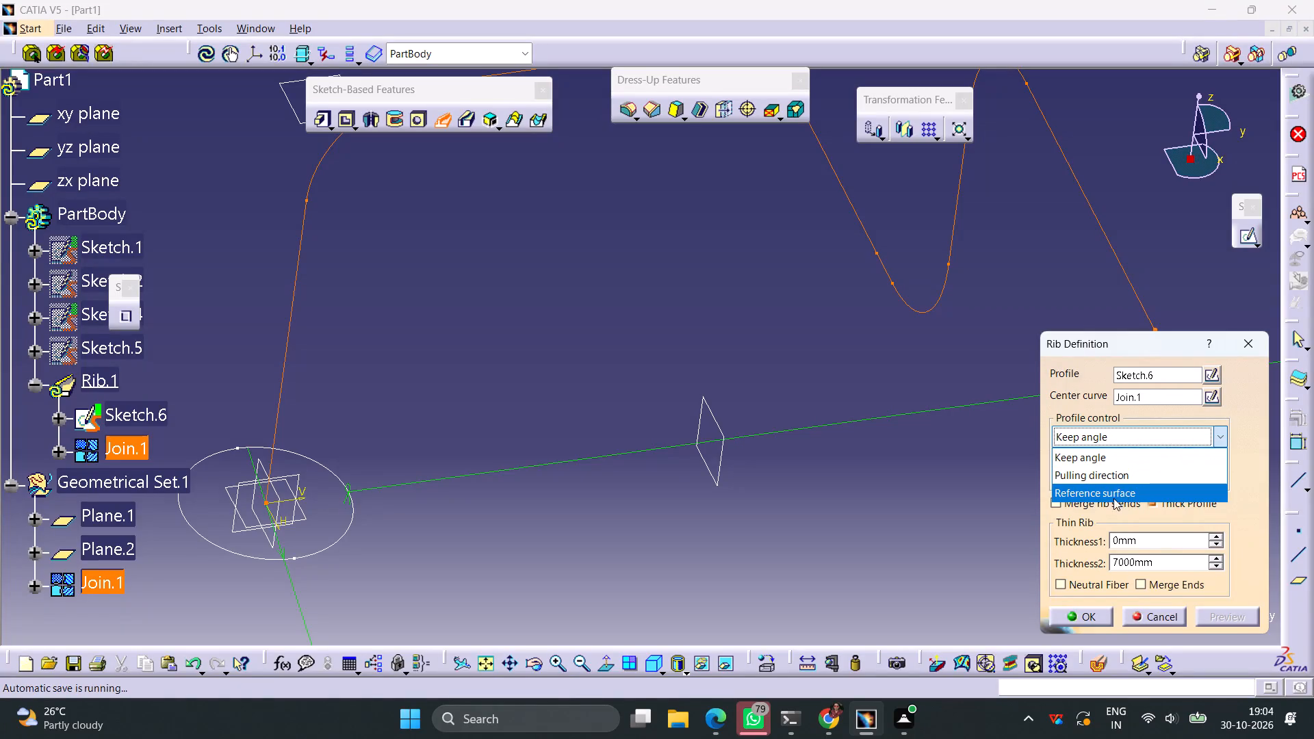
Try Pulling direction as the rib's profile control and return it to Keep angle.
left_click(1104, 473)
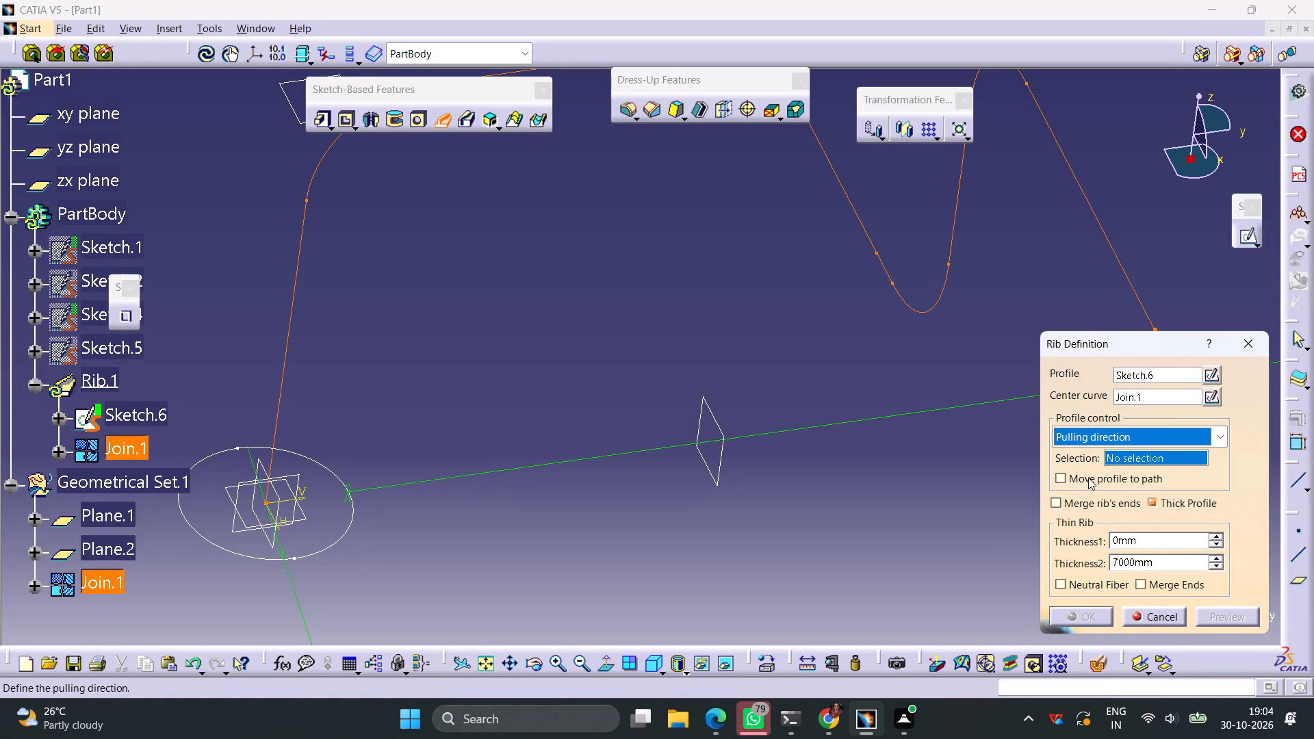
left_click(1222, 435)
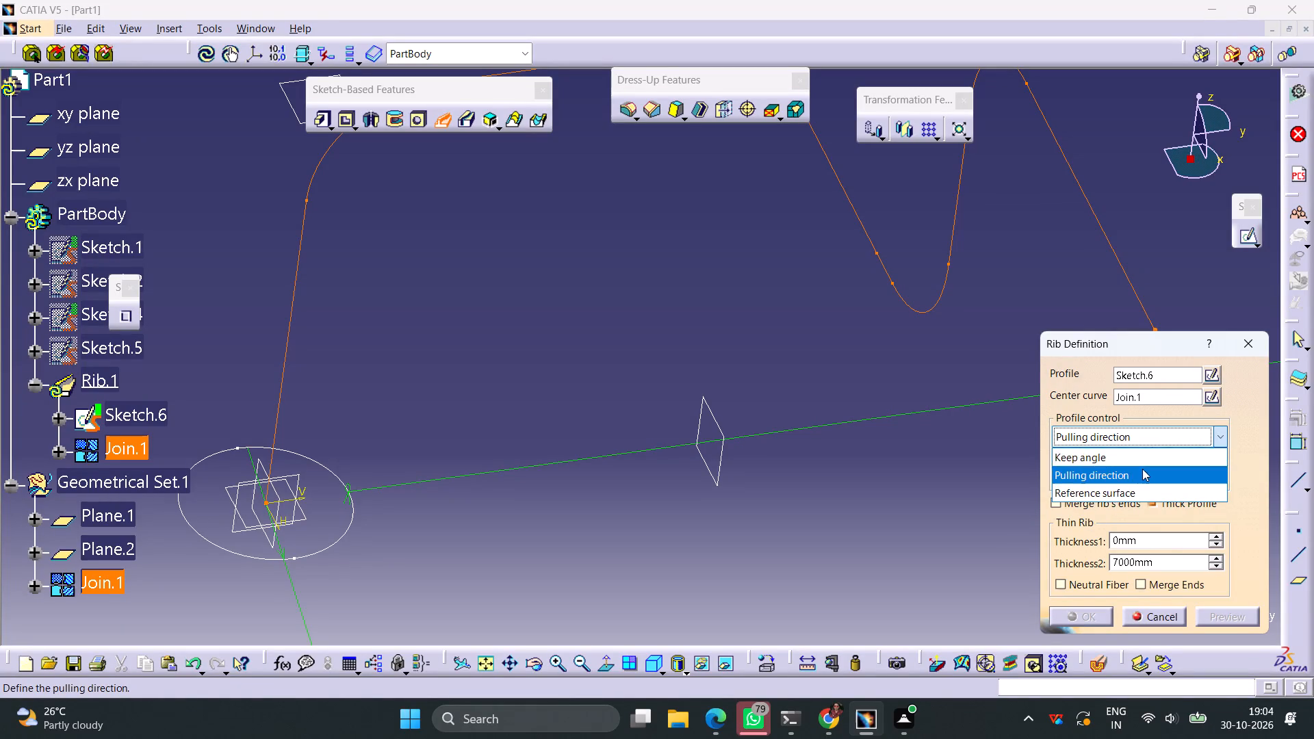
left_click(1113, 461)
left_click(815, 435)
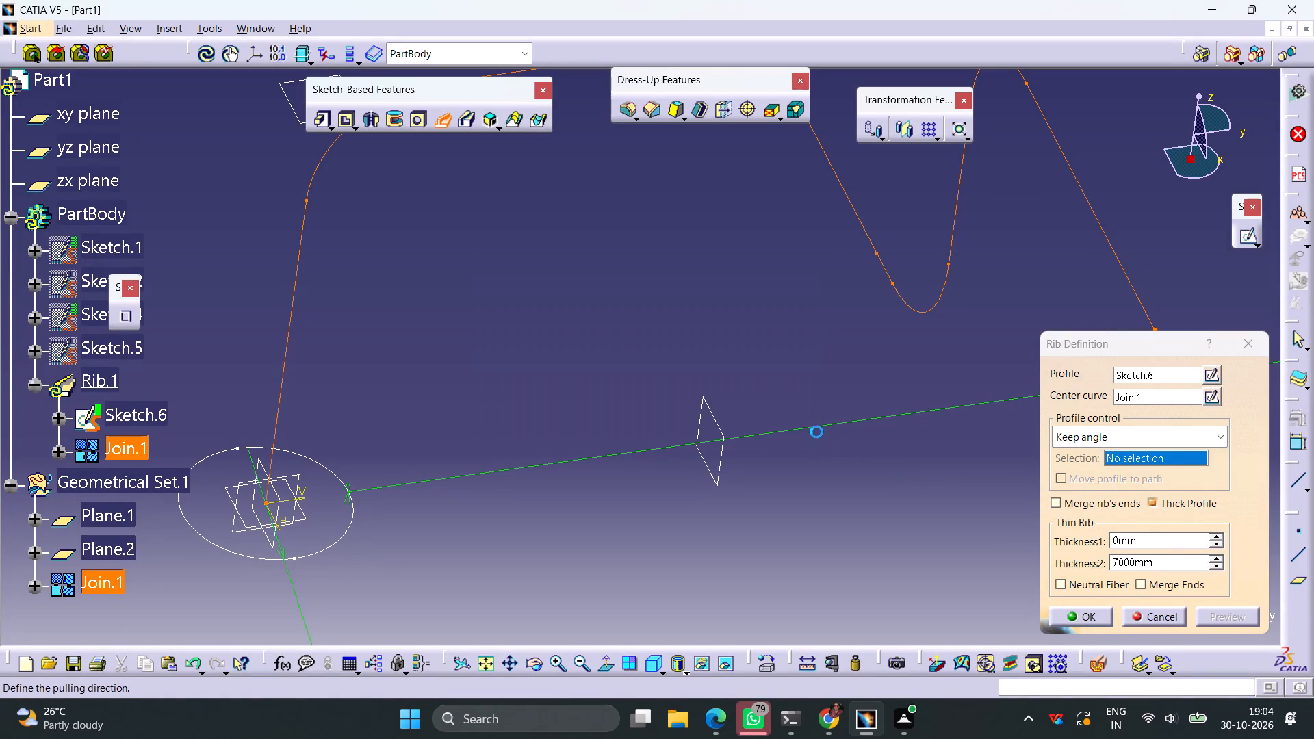
Set Thickness2 to 6 mm and create the thick-profile rib along Join.1.
left_click_drag(1159, 566, 1079, 565)
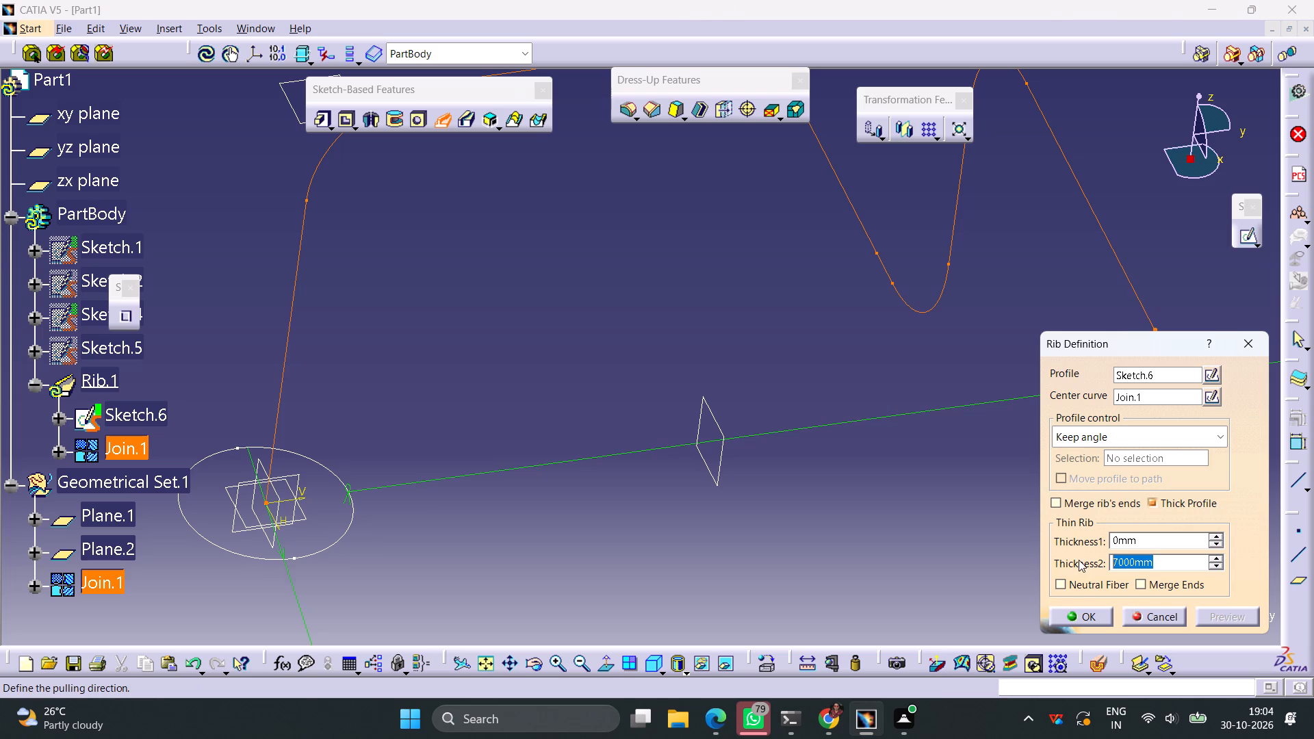
key("6")
left_click(930, 493)
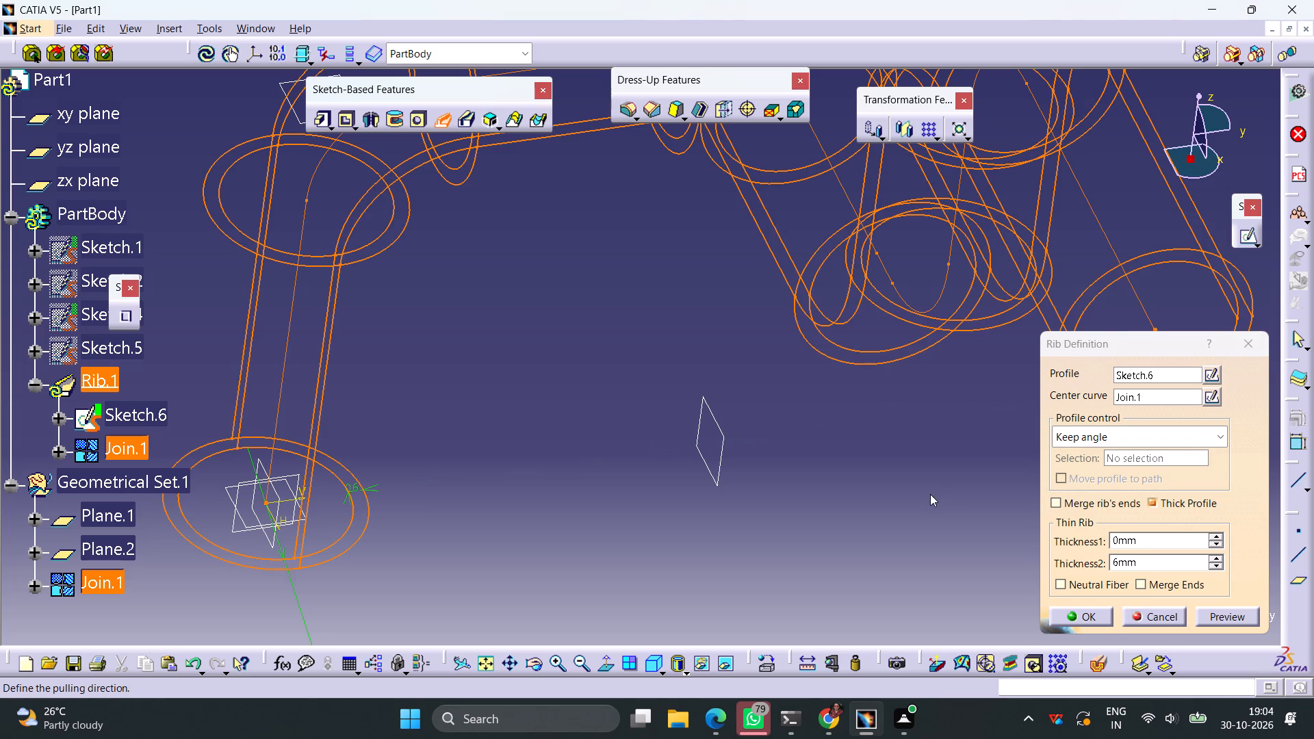
left_click(1098, 612)
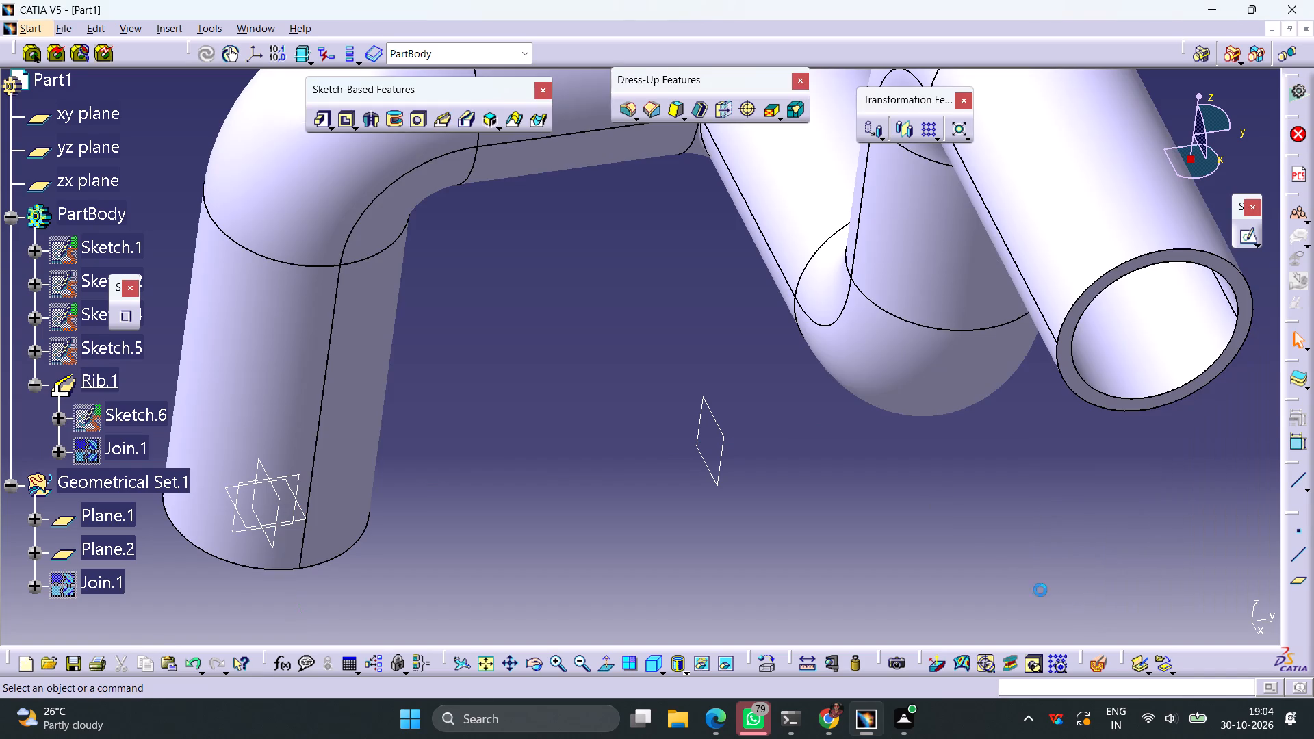
left_click(931, 502)
Open a new sketch on the ring-shaped end face at the pipe's start, where Sketch.6 lies.
middle_click_drag(922, 494, 917, 540, "ctrl")
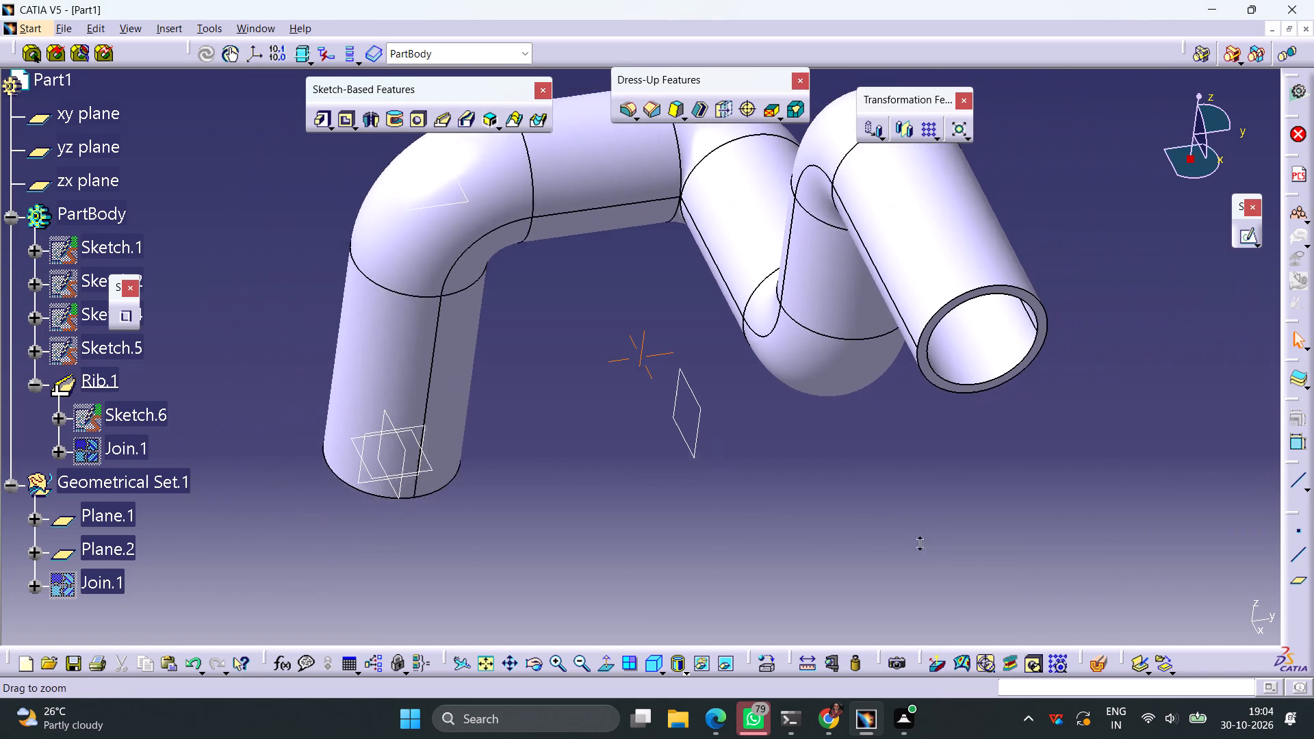
middle_click_drag(917, 540, 917, 552, "ctrl")
middle_click_drag(608, 396, 731, 393)
right_click_drag(609, 394, 731, 393)
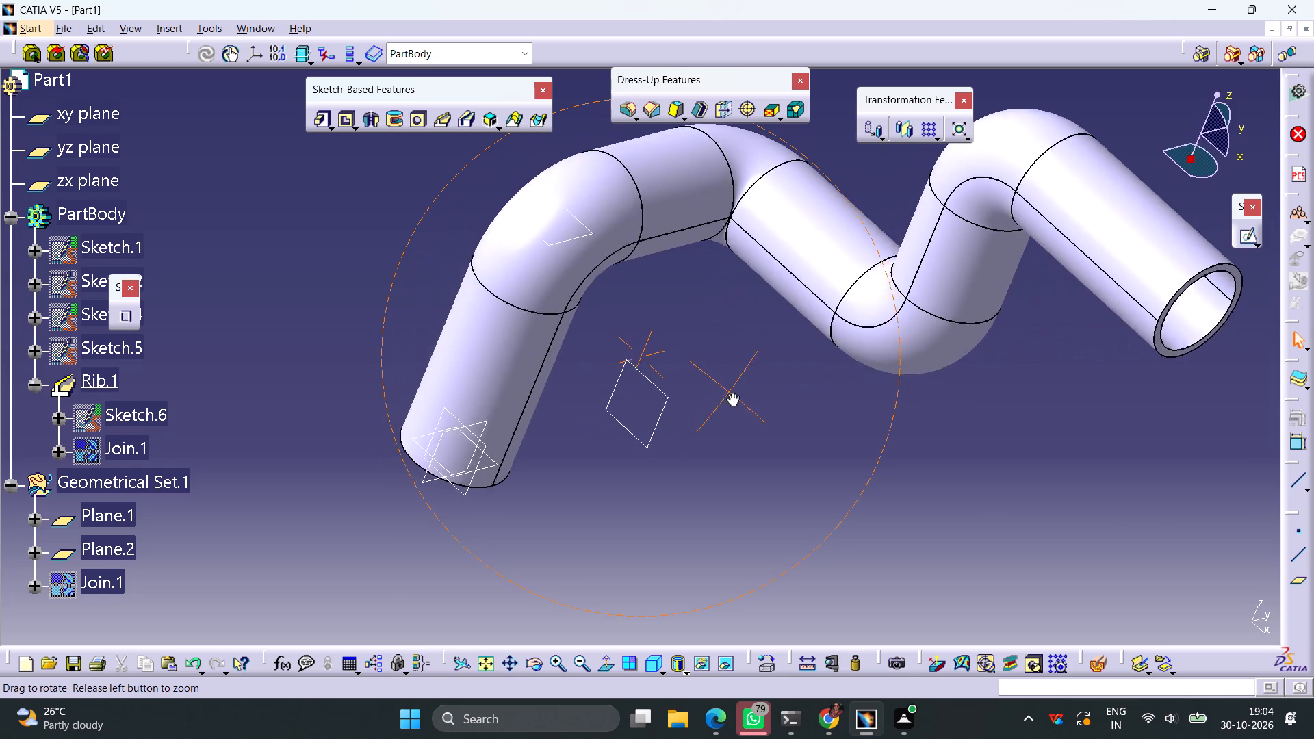
middle_click_drag(731, 393, 678, 413)
right_click_drag(731, 393, 678, 413)
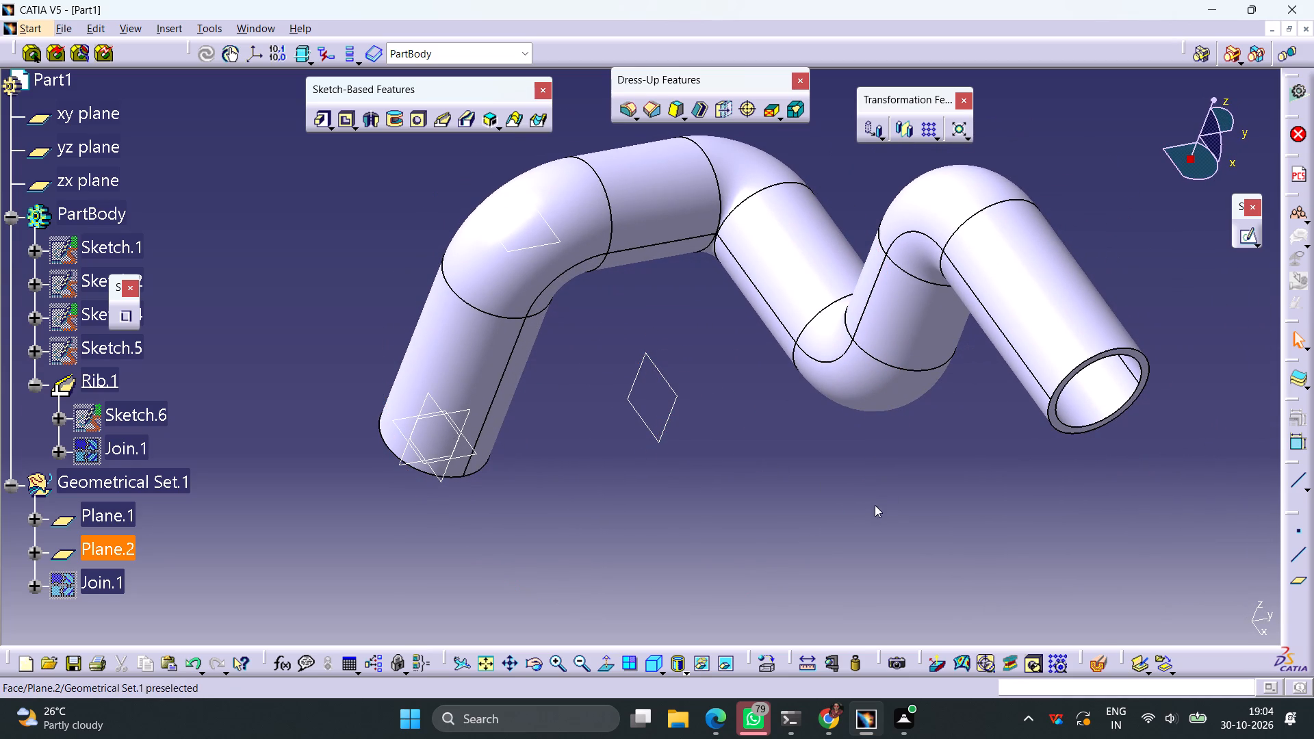
middle_click_drag(699, 530, 692, 333)
right_click_drag(695, 515, 692, 333)
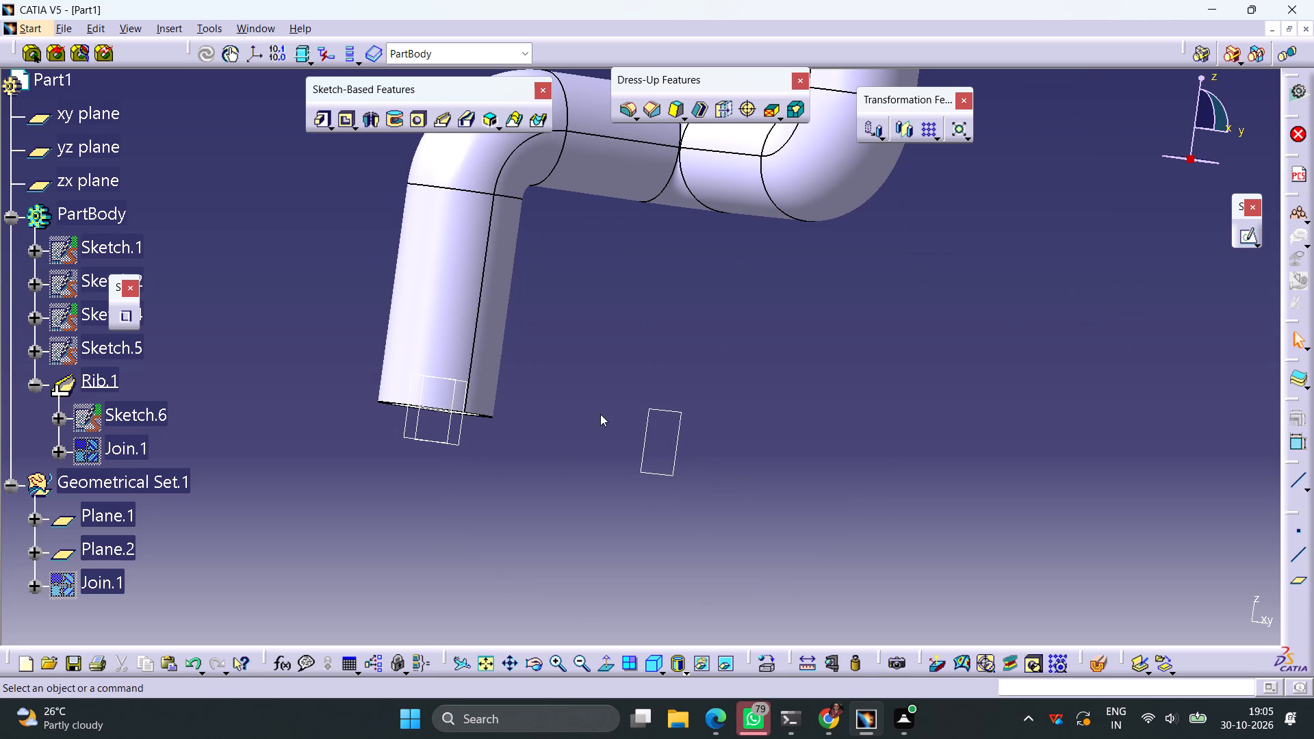
middle_click_drag(530, 454, 559, 257)
right_click_drag(530, 454, 555, 259)
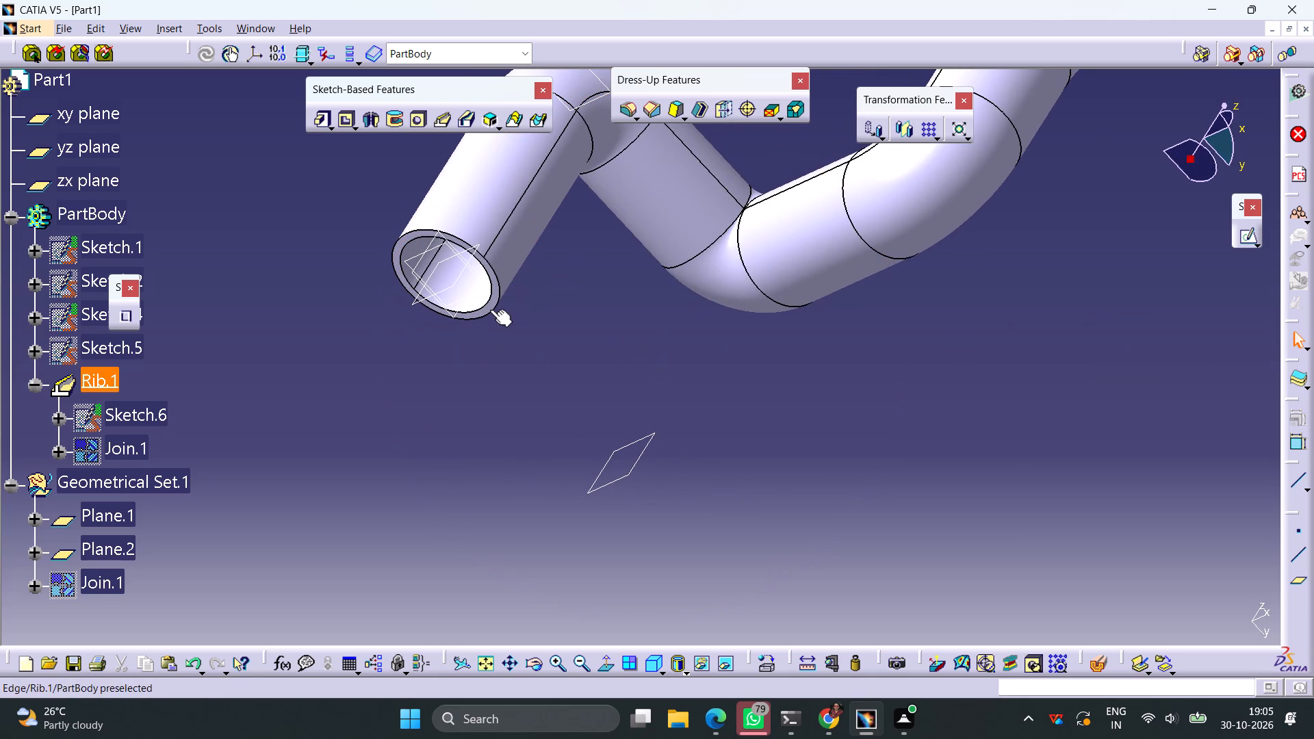
left_click(488, 309)
left_click(1243, 241)
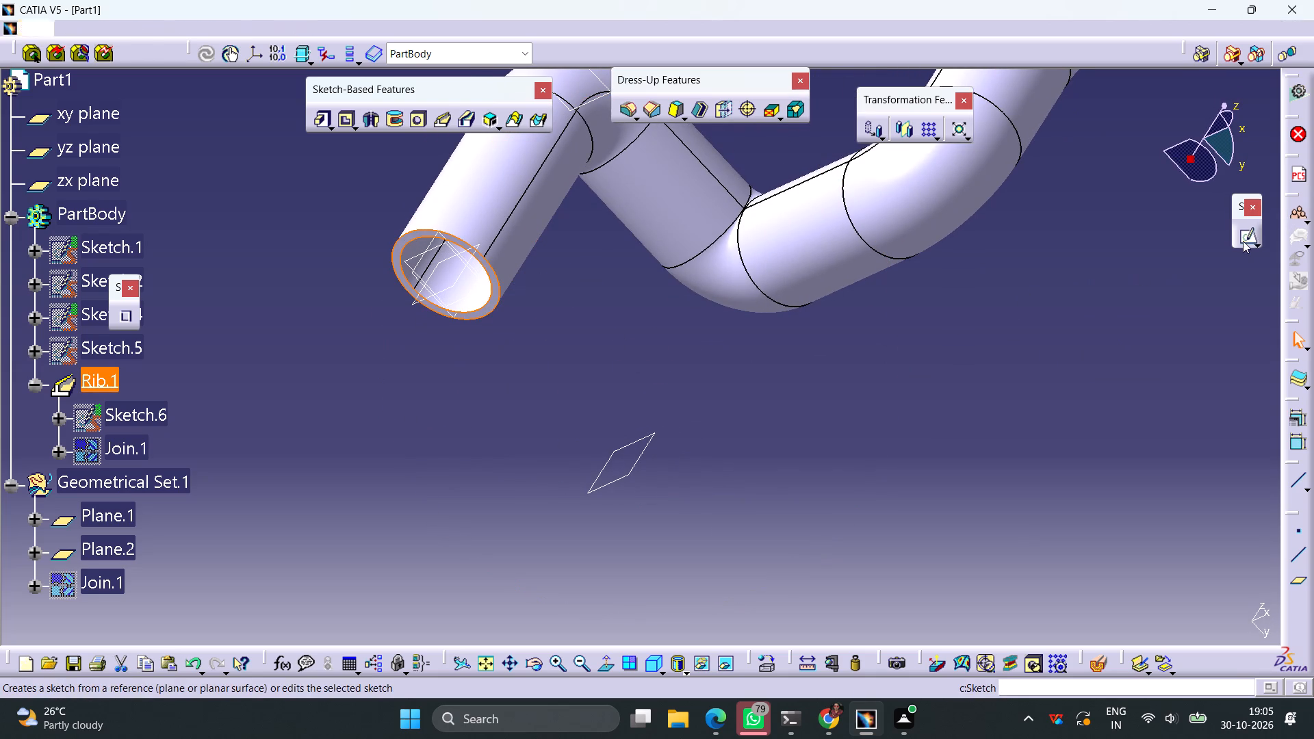
Draw a centered rectangle about 112 mm wide and 91 mm high around the sketch origin at the pipe's end.
middle_click_drag(806, 276, 807, 369)
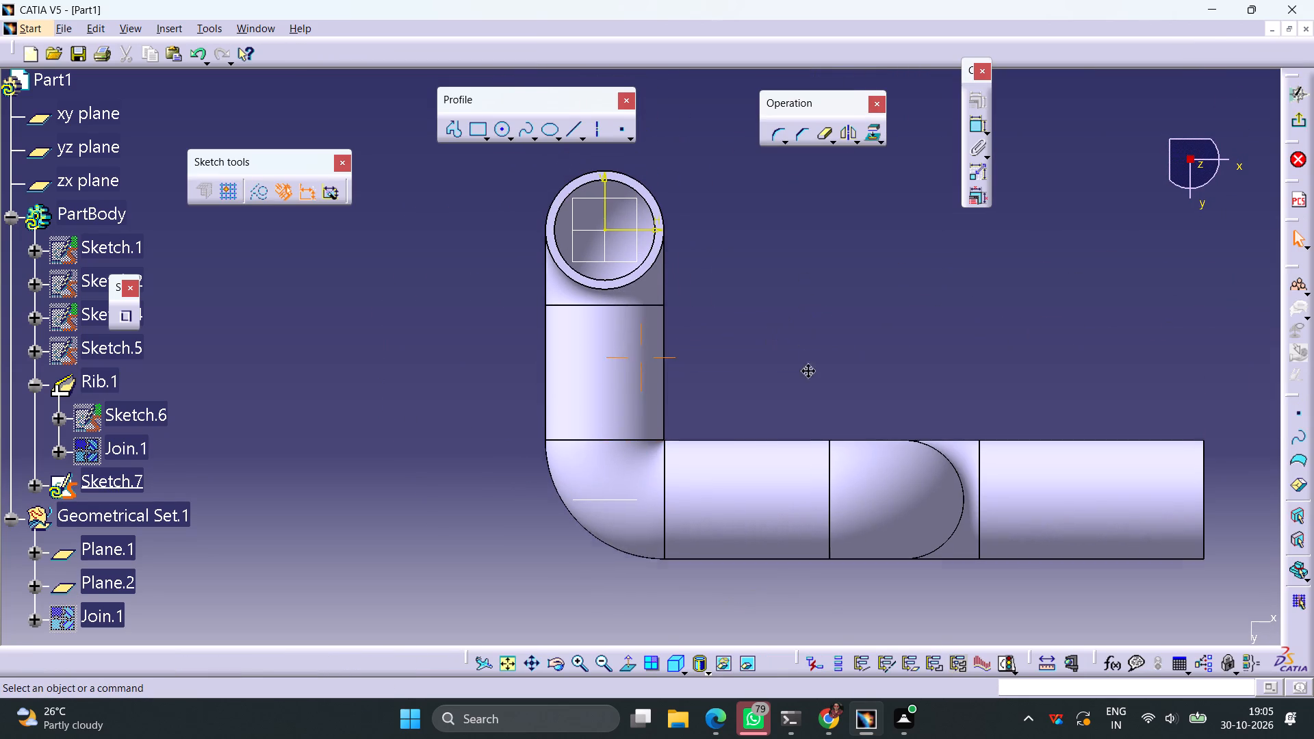
middle_click_drag(807, 369, 808, 427)
left_click(486, 136)
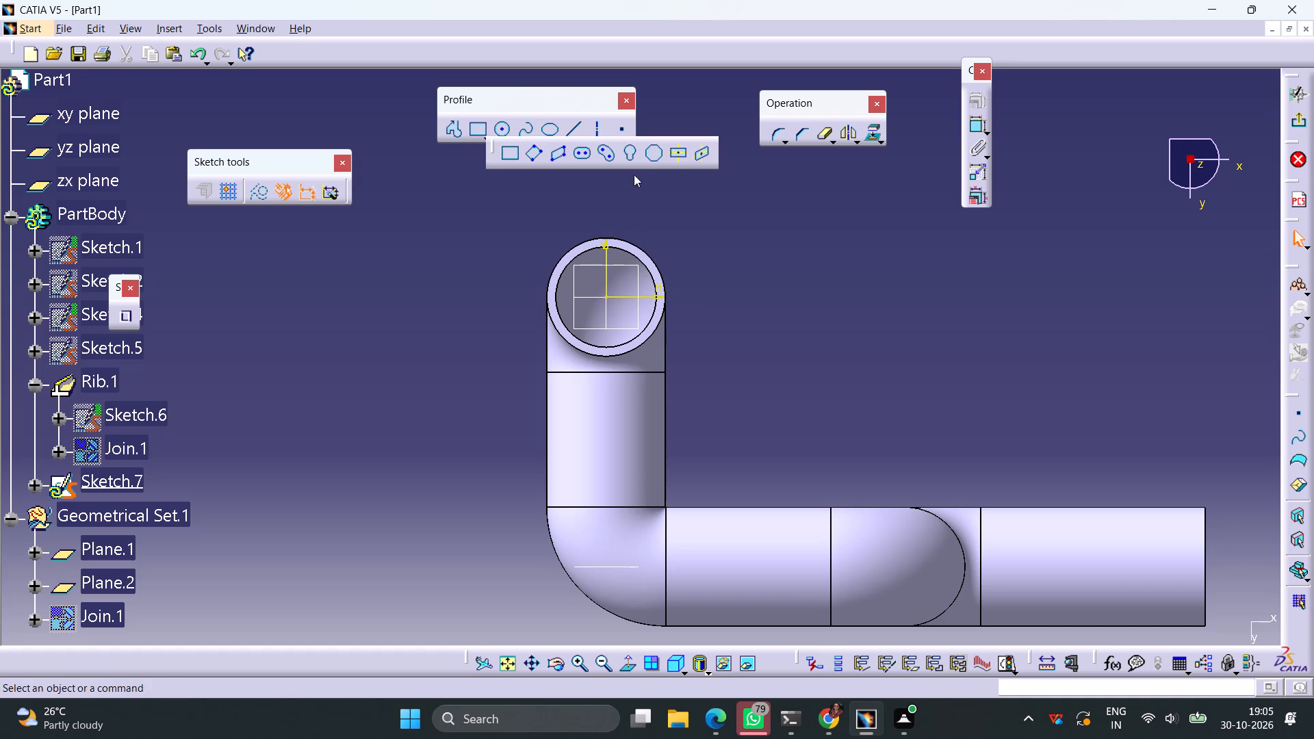
left_click(675, 150)
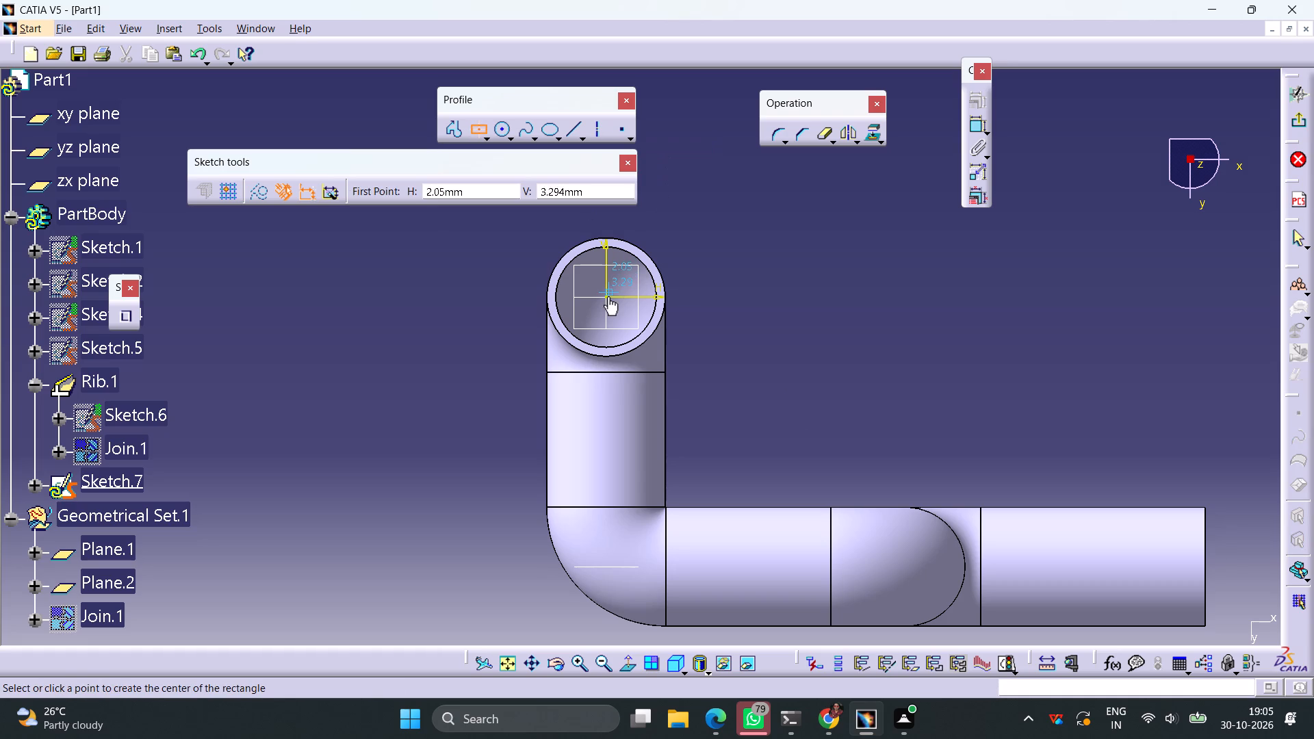
left_click(604, 295)
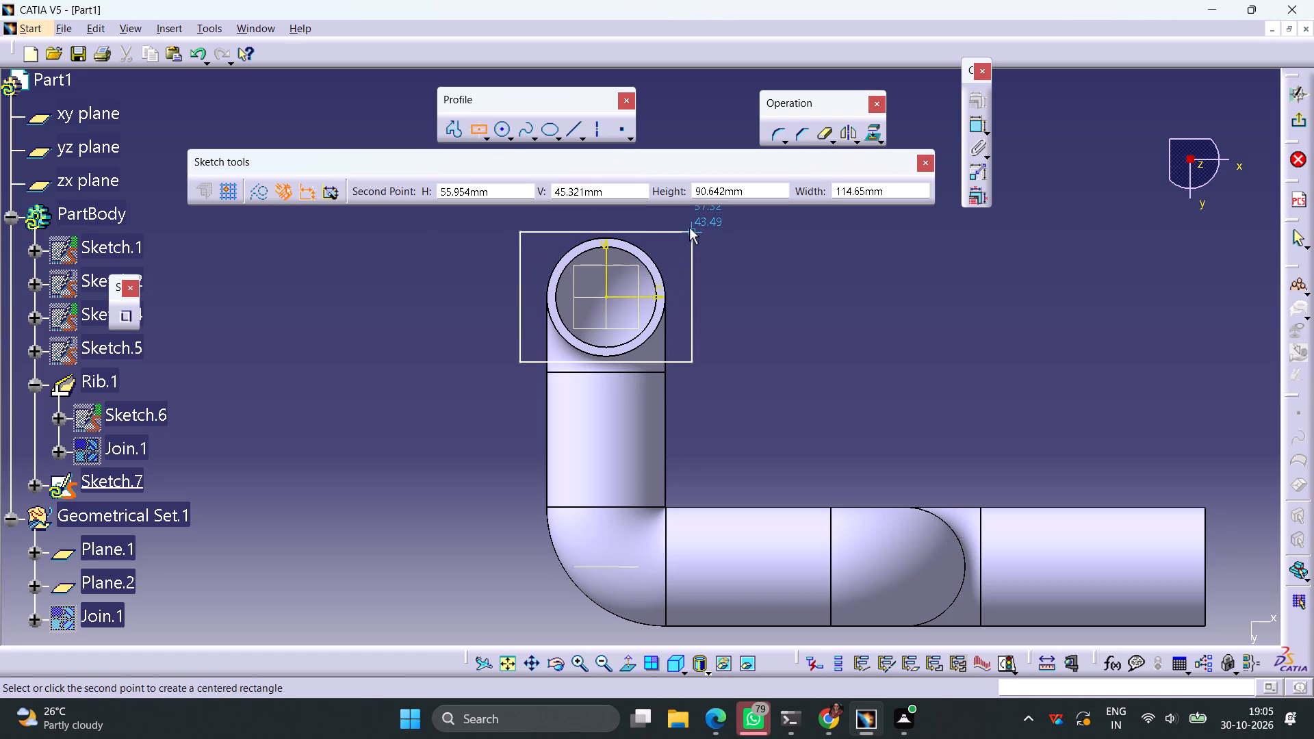
left_click(689, 228)
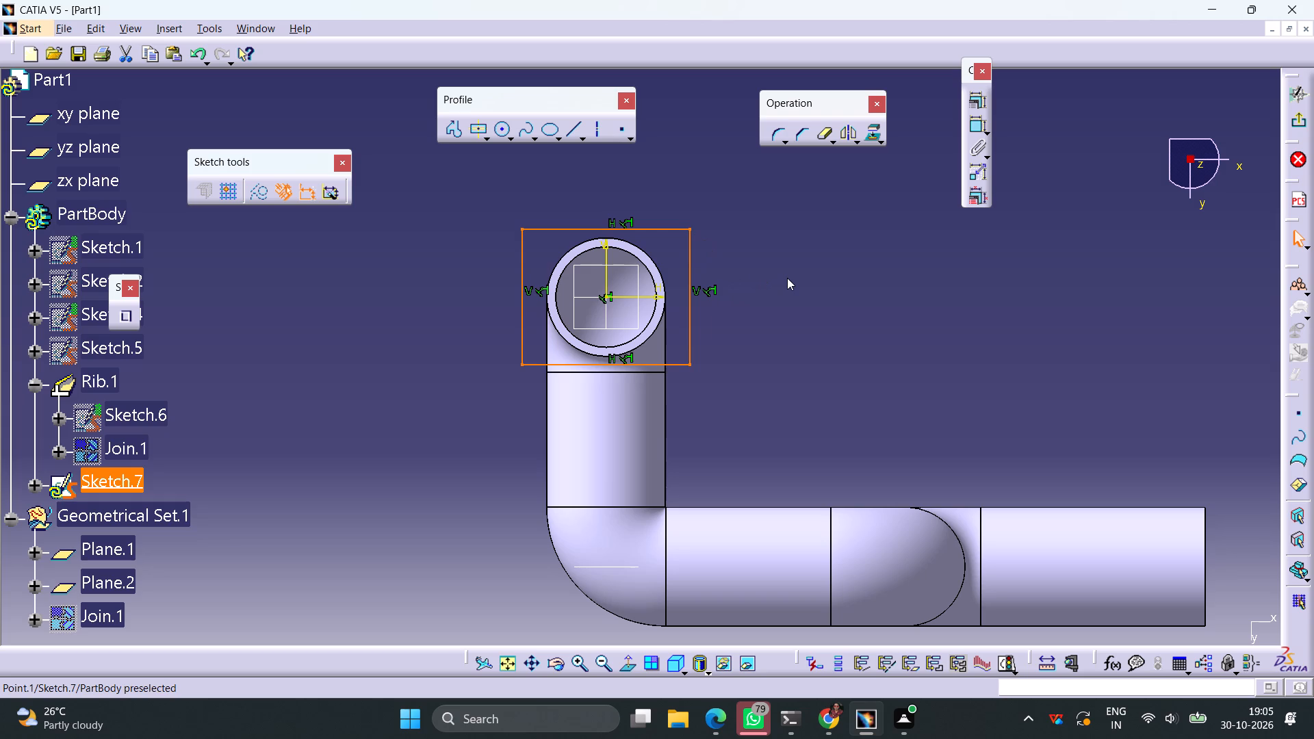
left_click(788, 278)
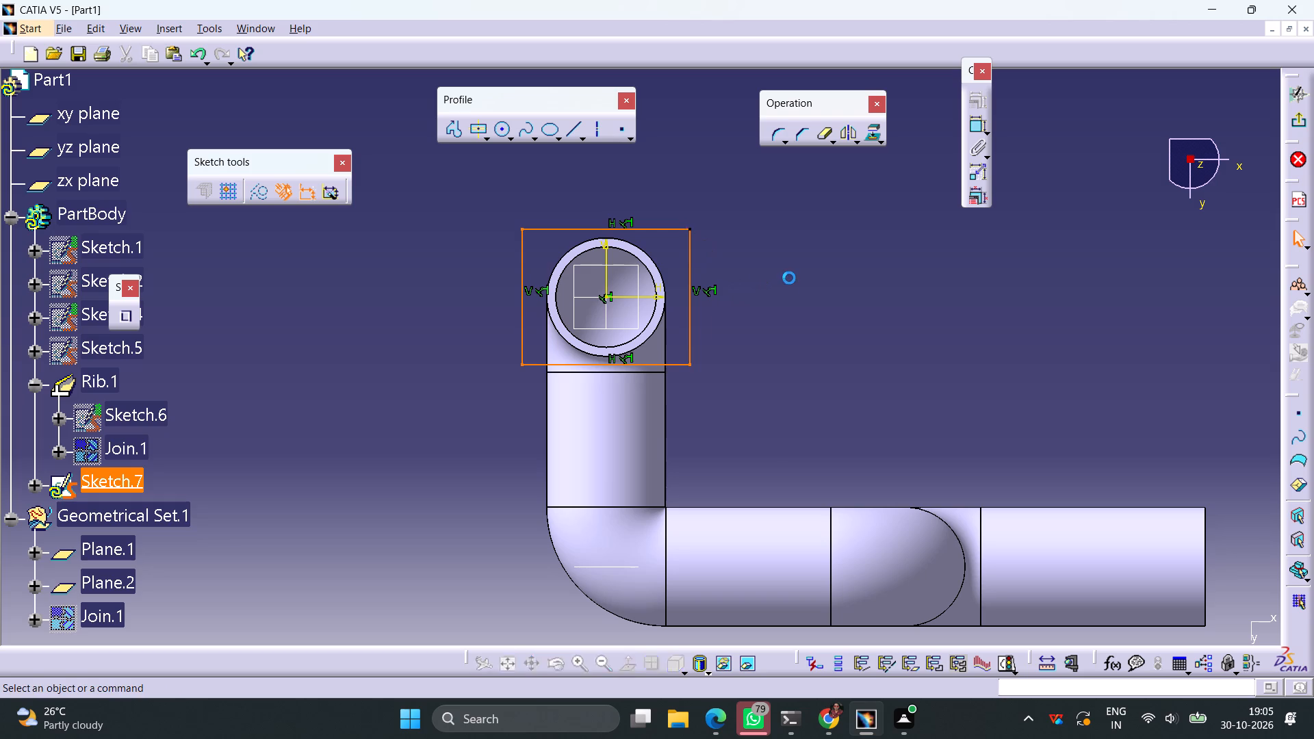
Dimension the rectangle's height and set it to 200 mm.
left_click(975, 125)
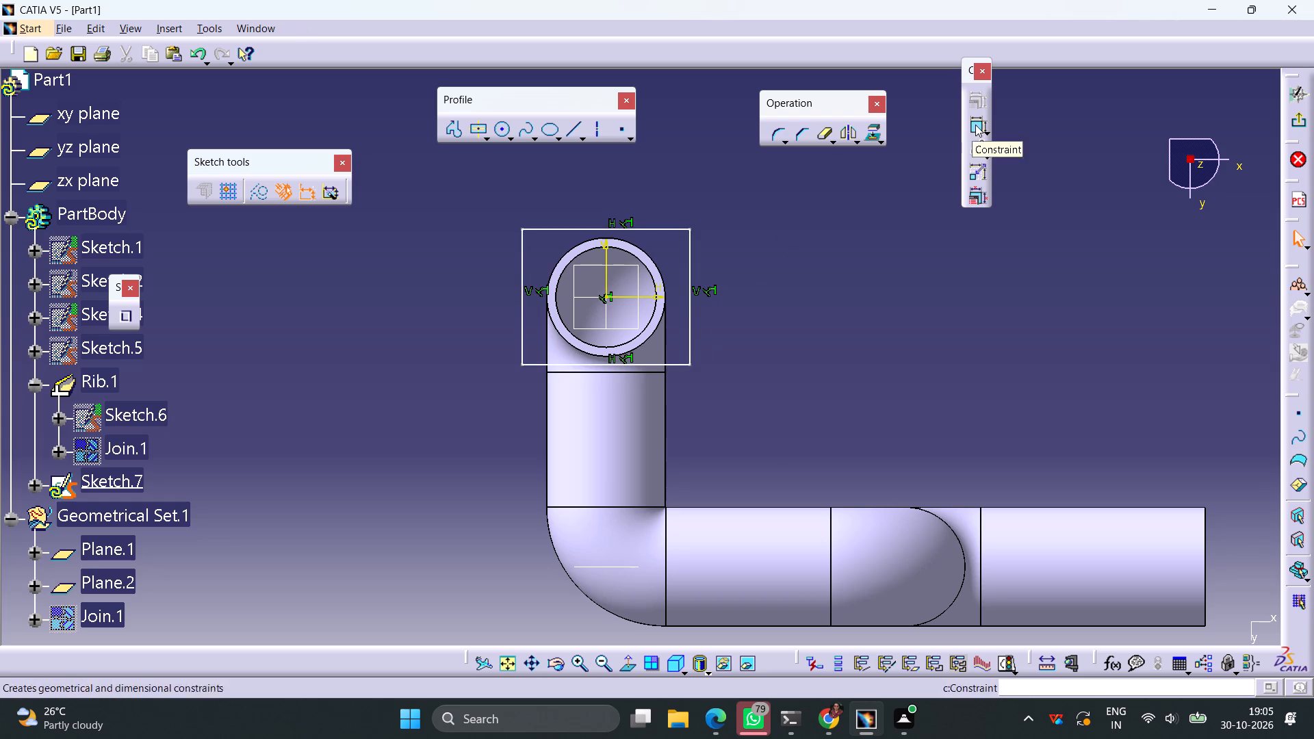
left_click(690, 326)
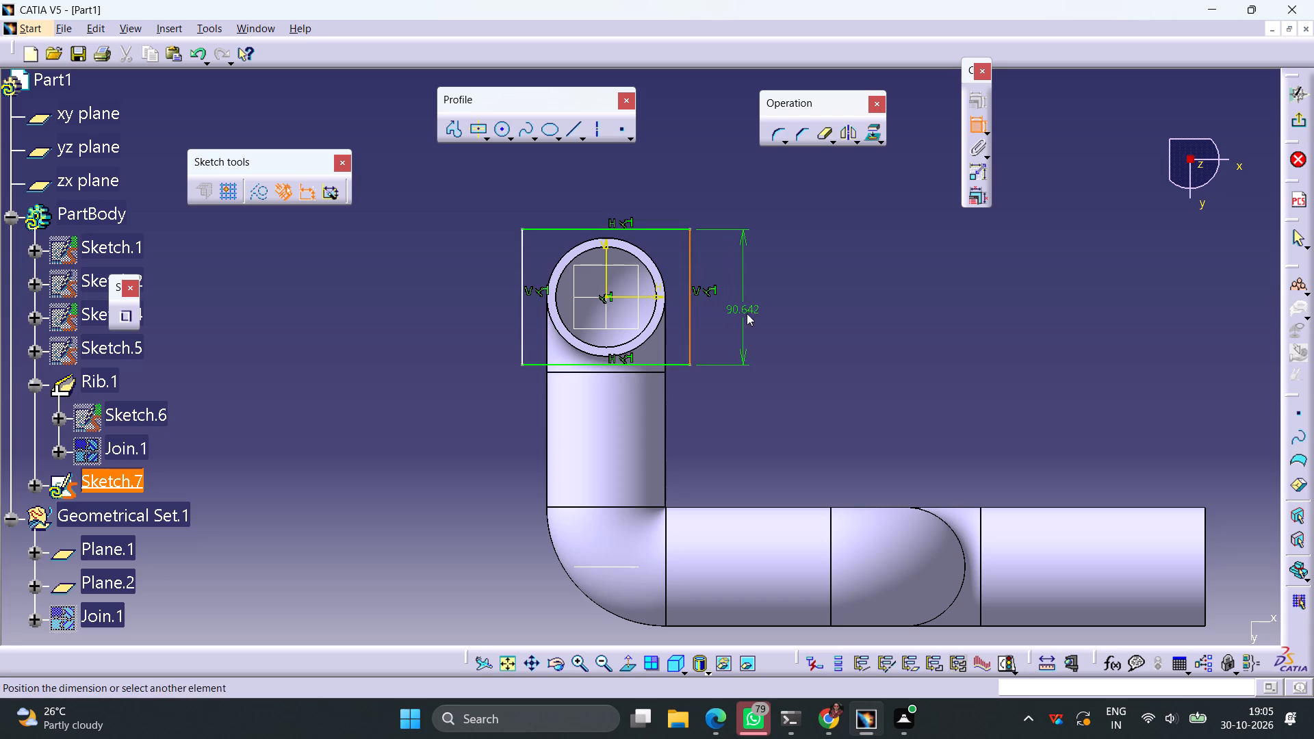
left_click(749, 313)
double_click(751, 313)
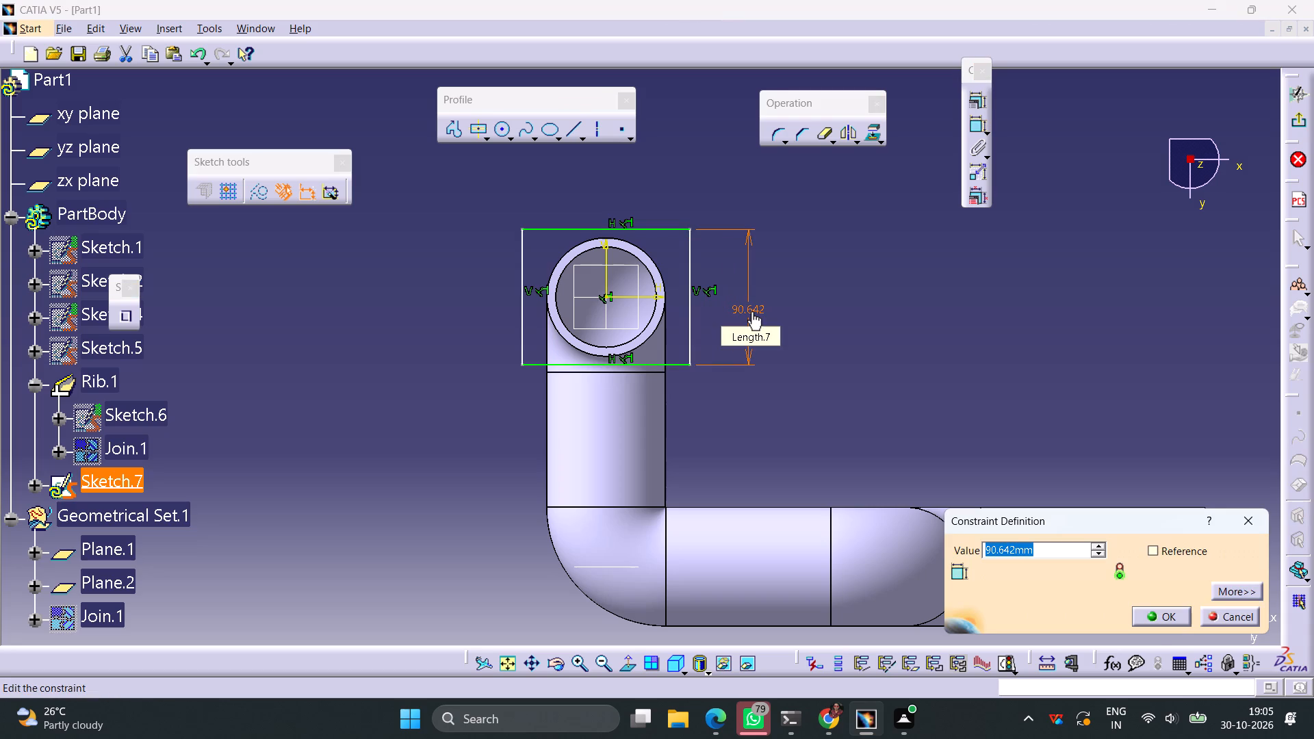
type("200")
key("Return")
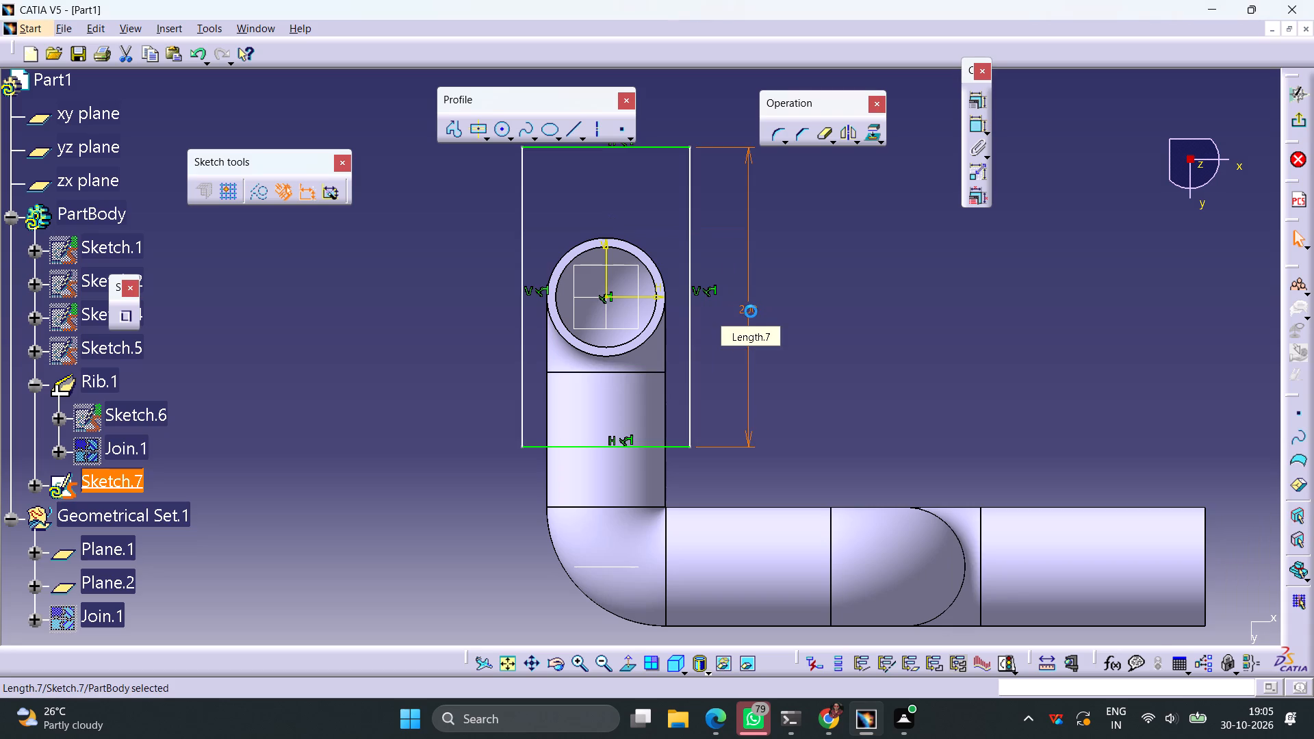
left_click_drag(825, 326, 835, 328)
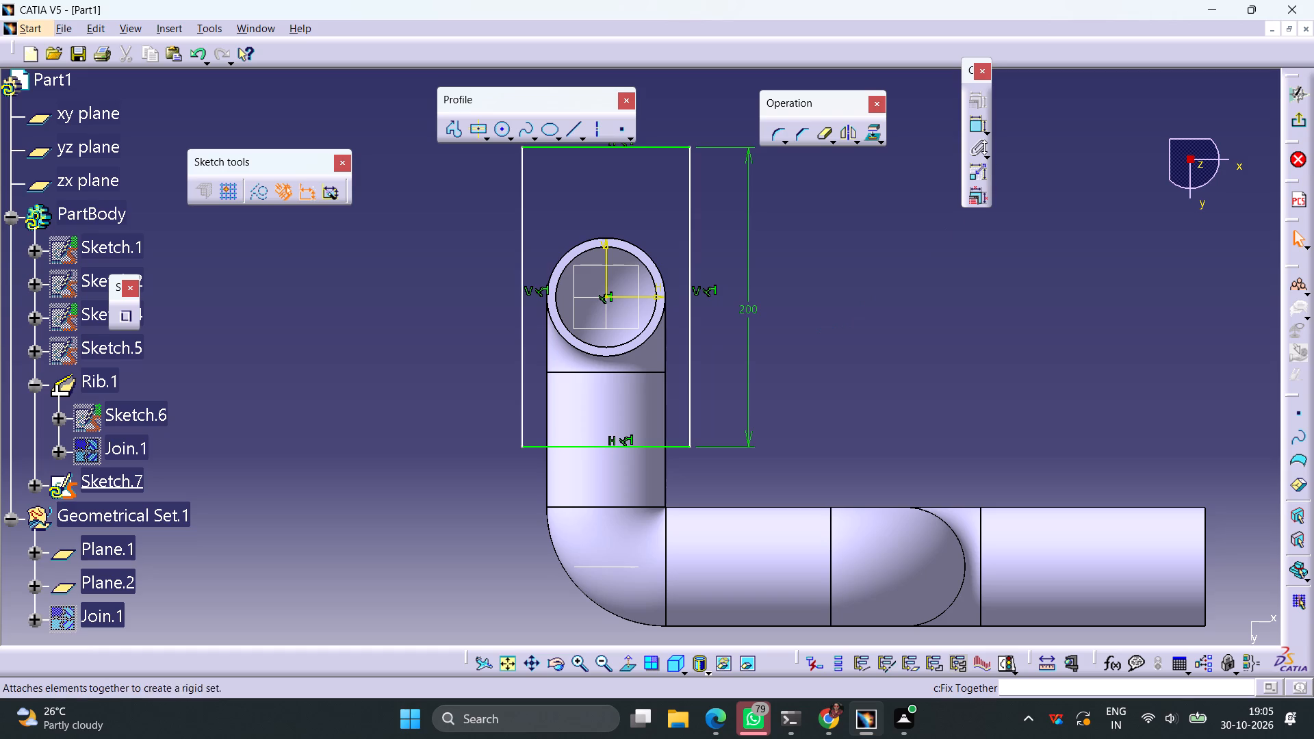
Dimension the rectangle's width and set it to 200 mm.
left_click(975, 118)
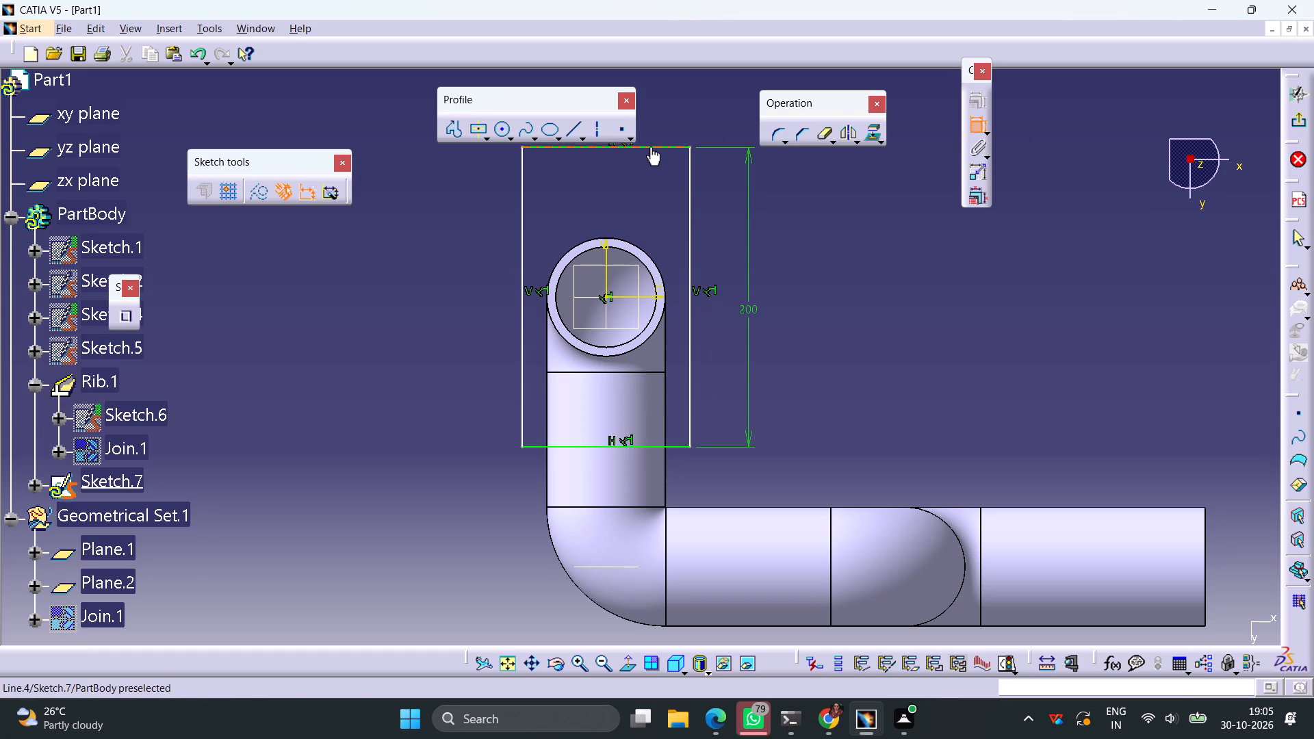
left_click(660, 149)
left_click(671, 126)
double_click(671, 118)
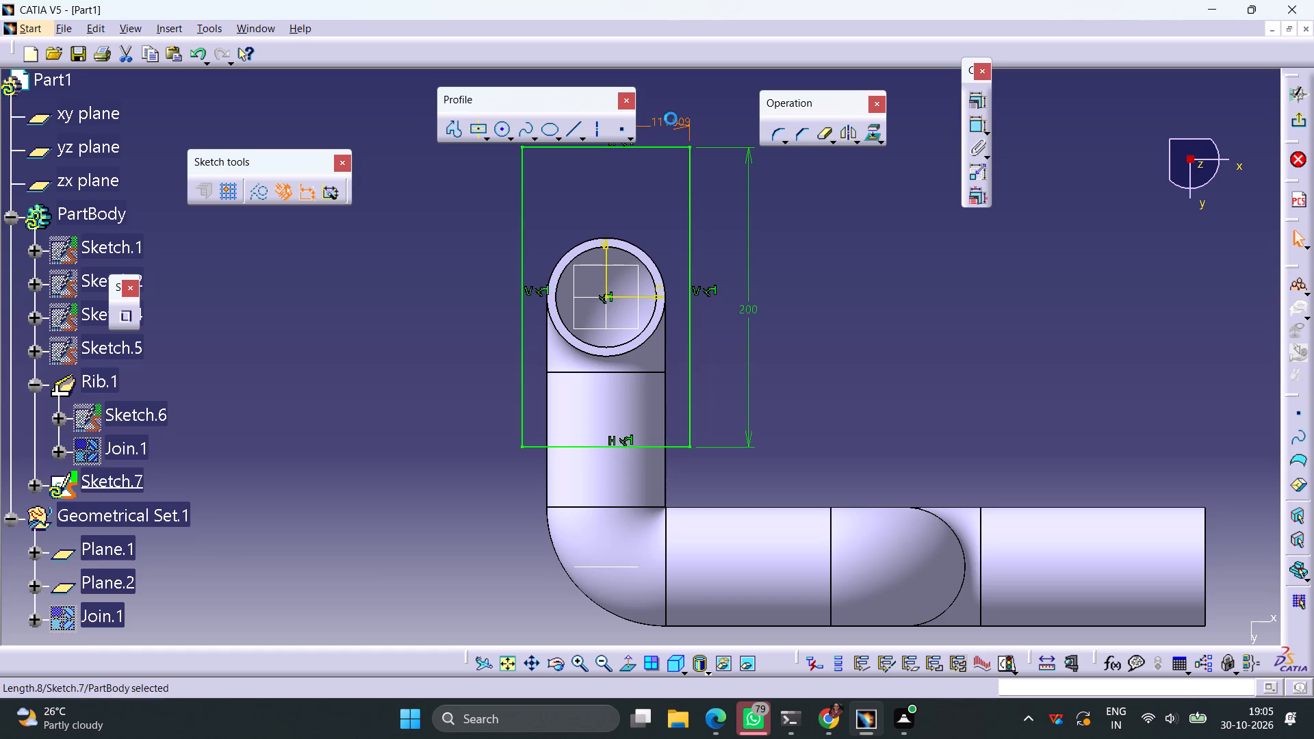
type("200")
key("Return")
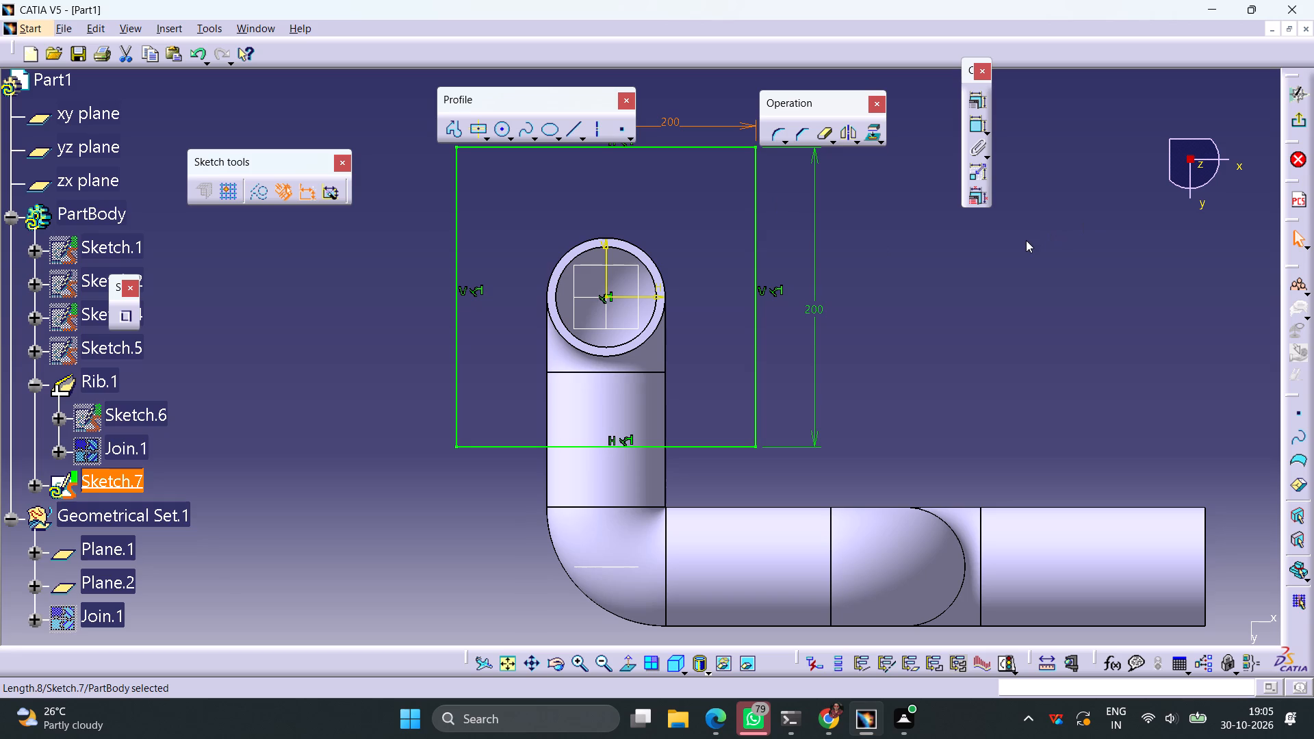
left_click(903, 194)
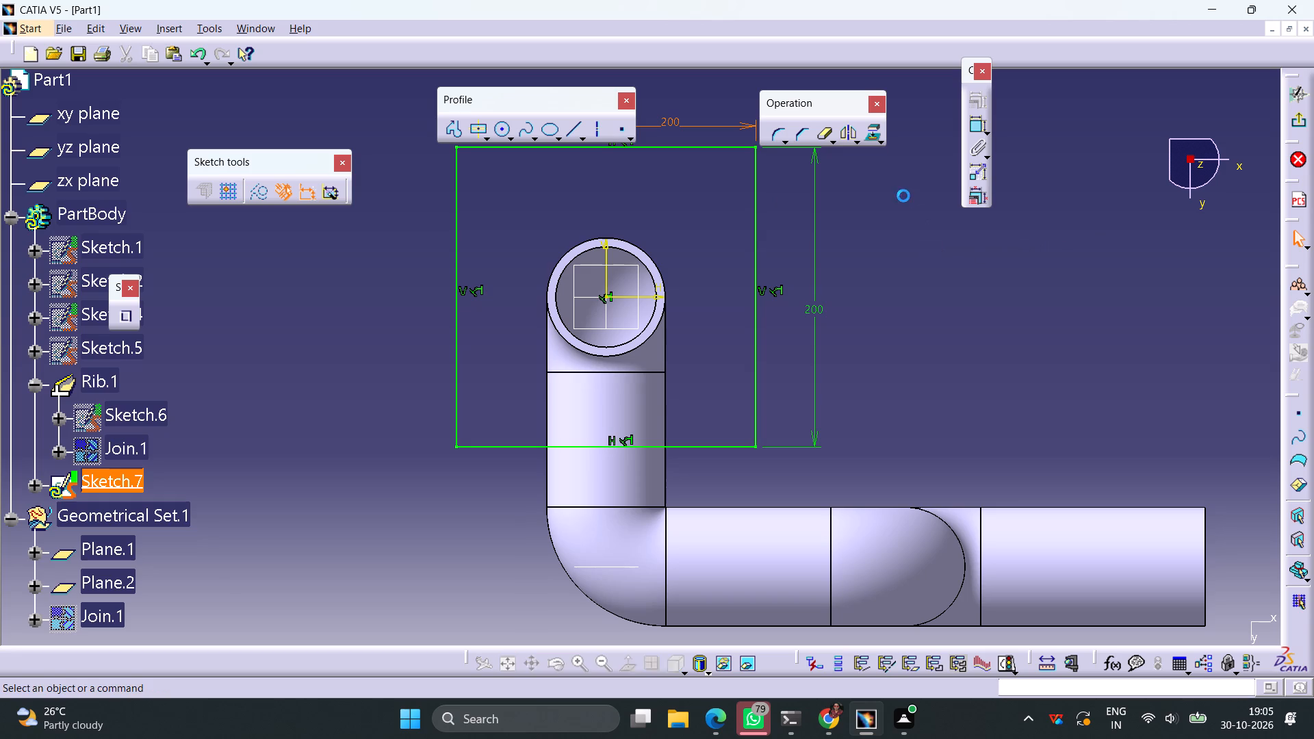
Project the pipe's inner circular end edge into the sketch and exit the sketch.
middle_click_drag(964, 240, 868, 229)
right_click_drag(958, 241, 868, 229)
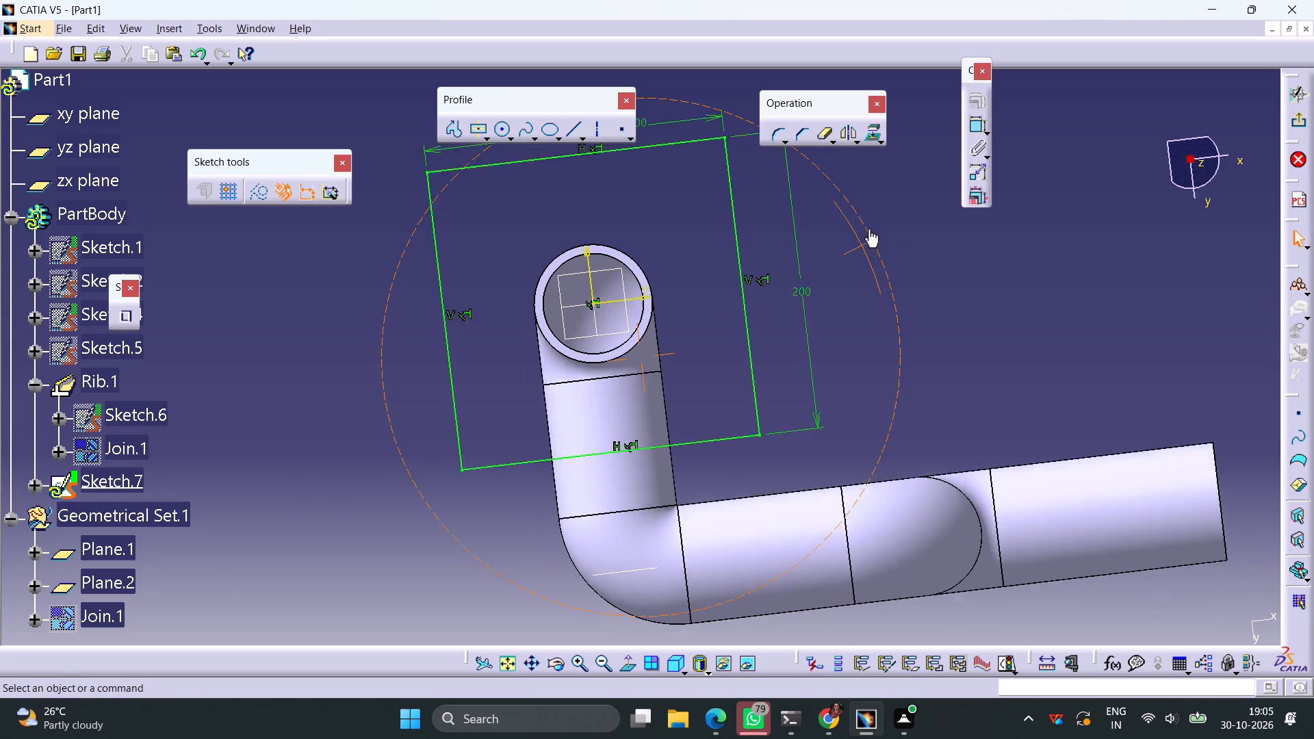
right_click_drag(868, 229, 829, 257)
middle_click_drag(868, 229, 829, 257)
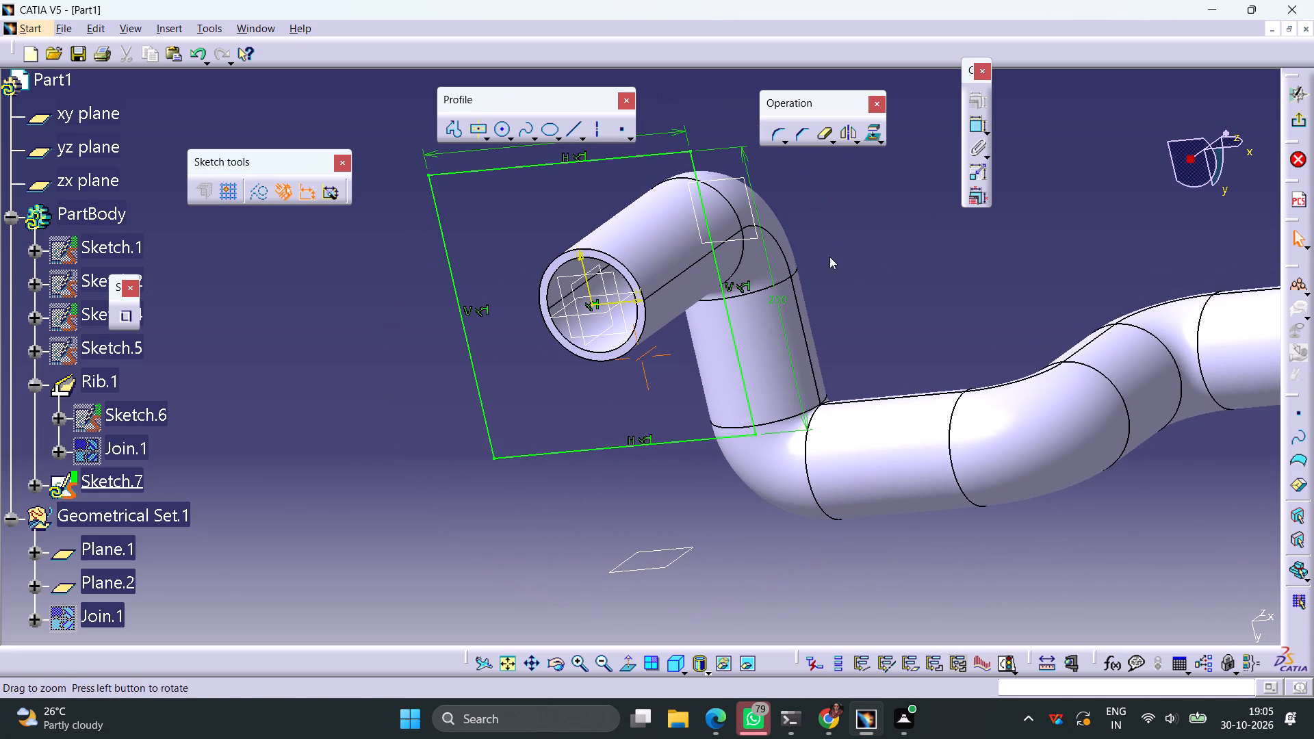
left_click(635, 324)
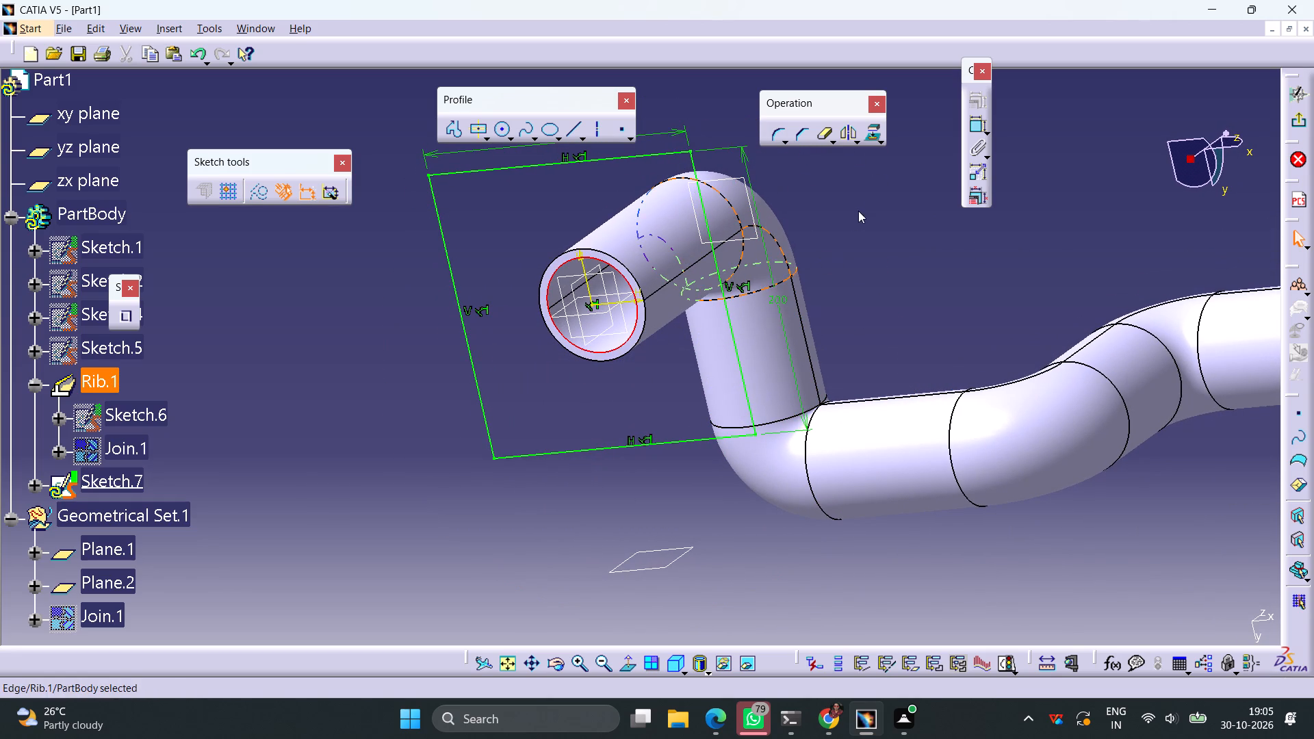
left_click(873, 136)
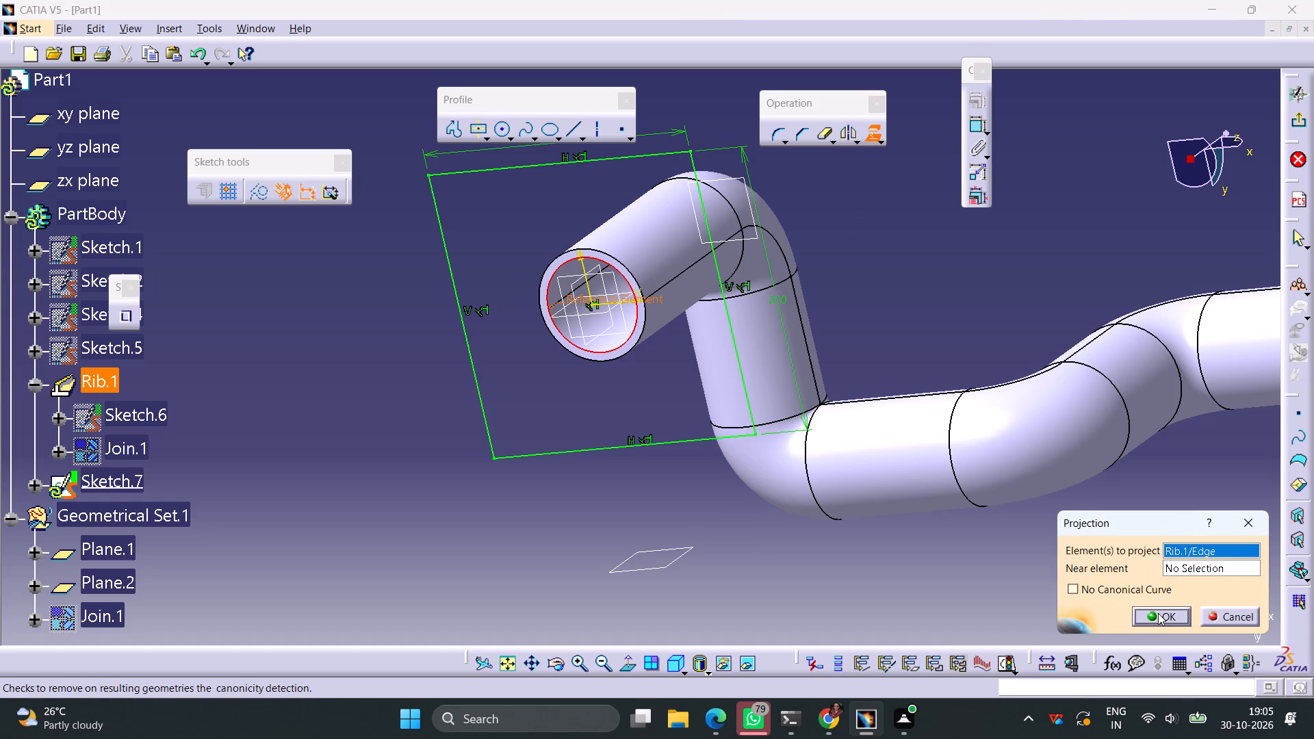
left_click(1158, 613)
left_click(1296, 118)
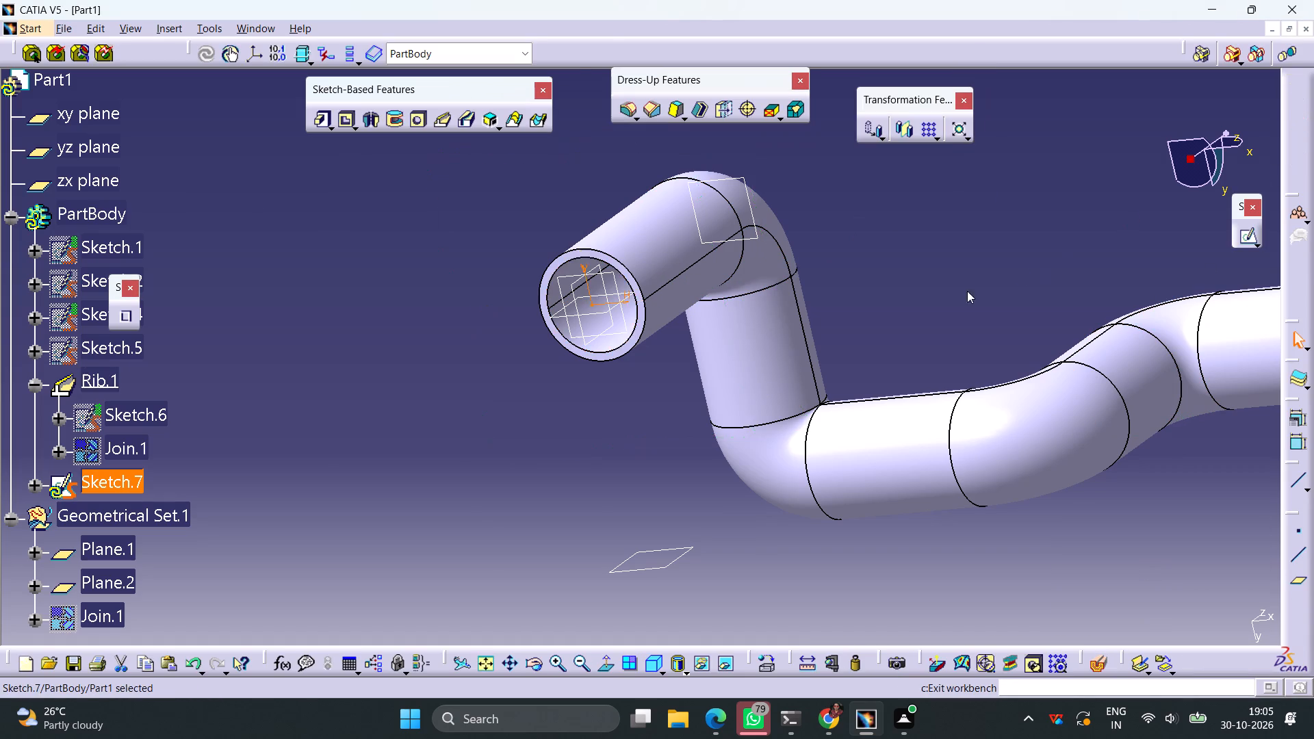
Pad Sketch.7 by 22 mm to form a square flange plate on the pipe's end.
left_click(318, 118)
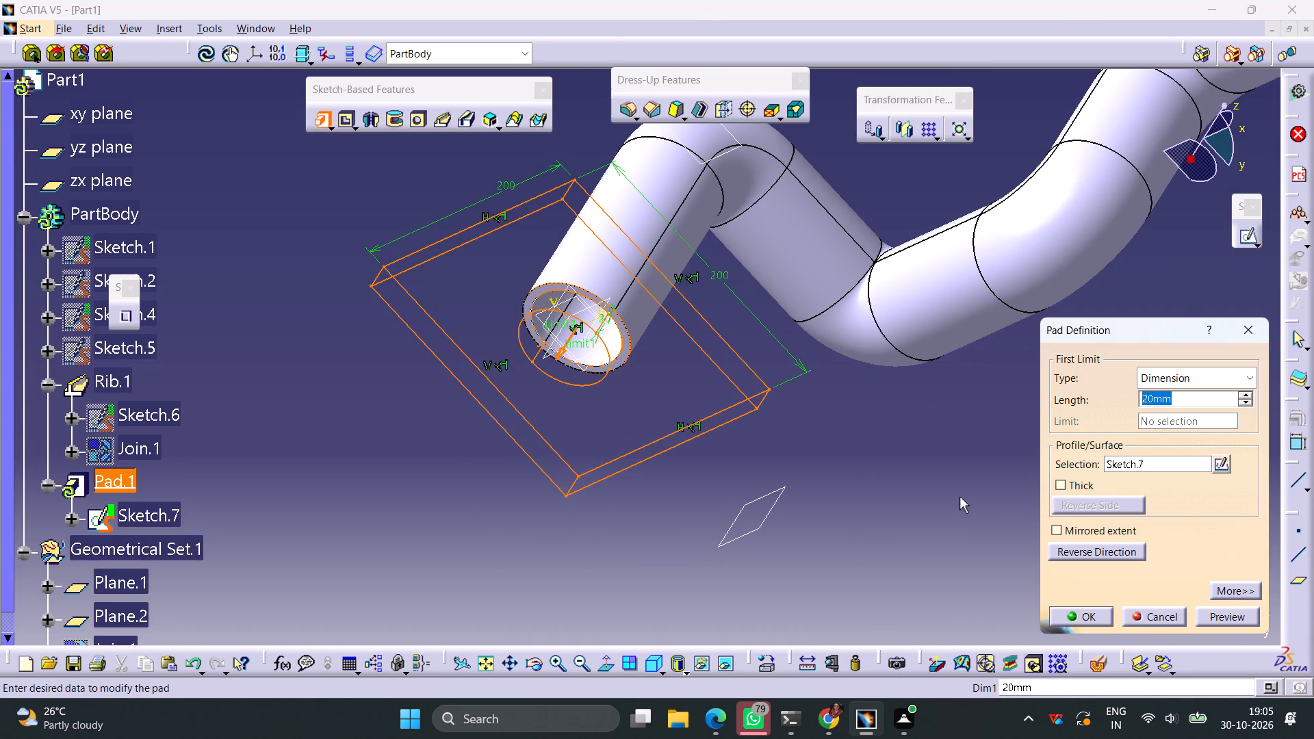
type("22")
key("Return")
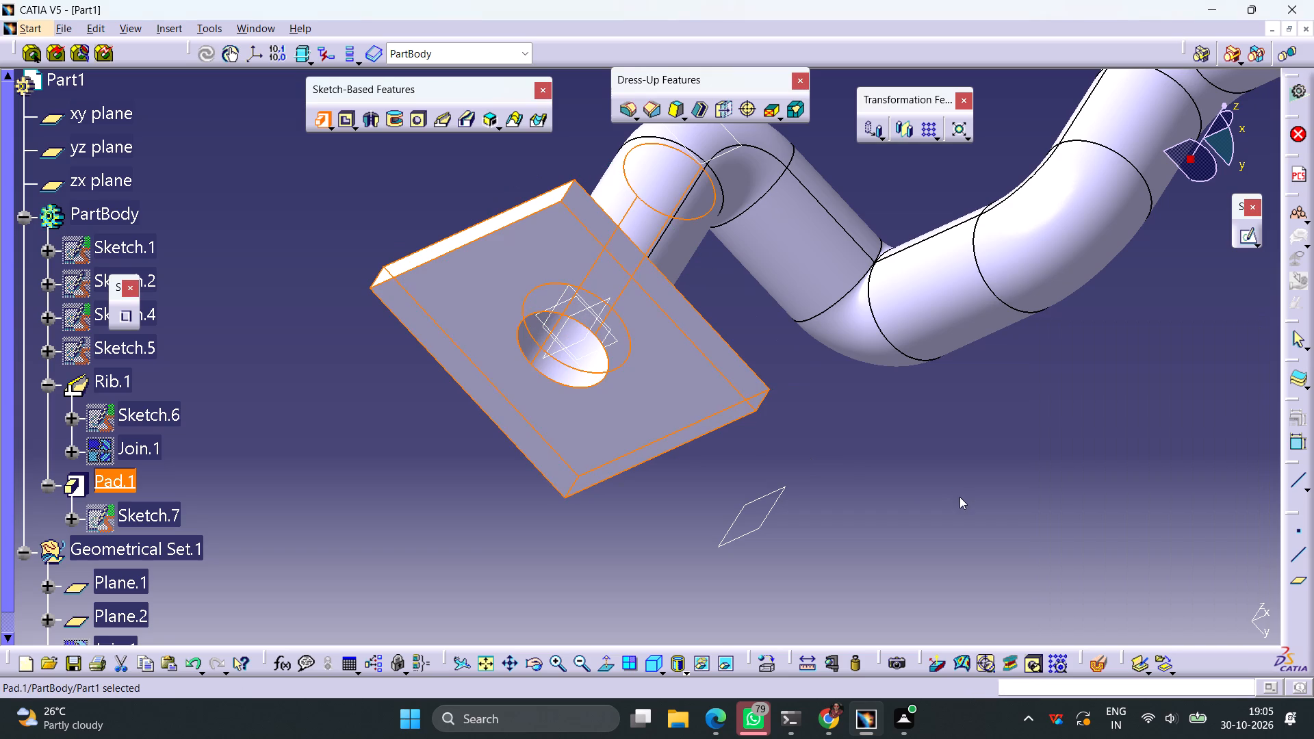
left_click(868, 476)
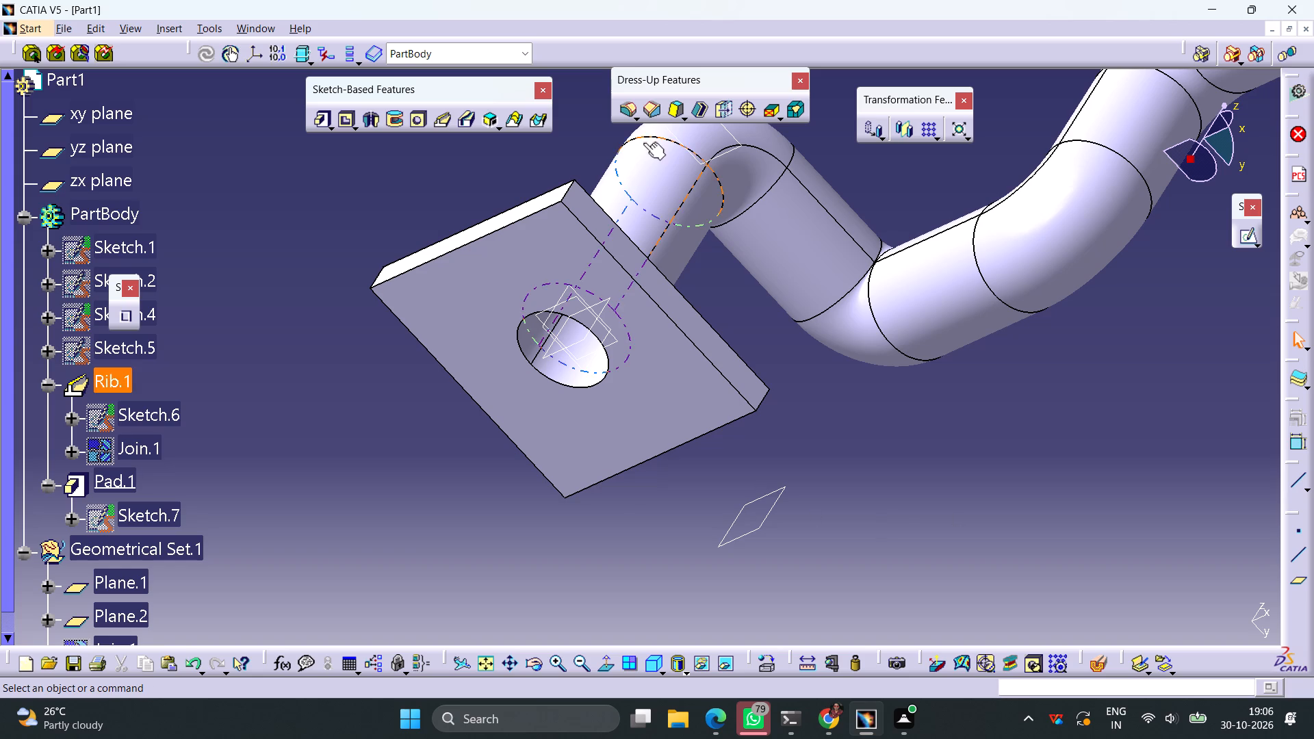
Fillet one vertical corner edge of the square flange plate with a 30 mm radius.
left_click(624, 109)
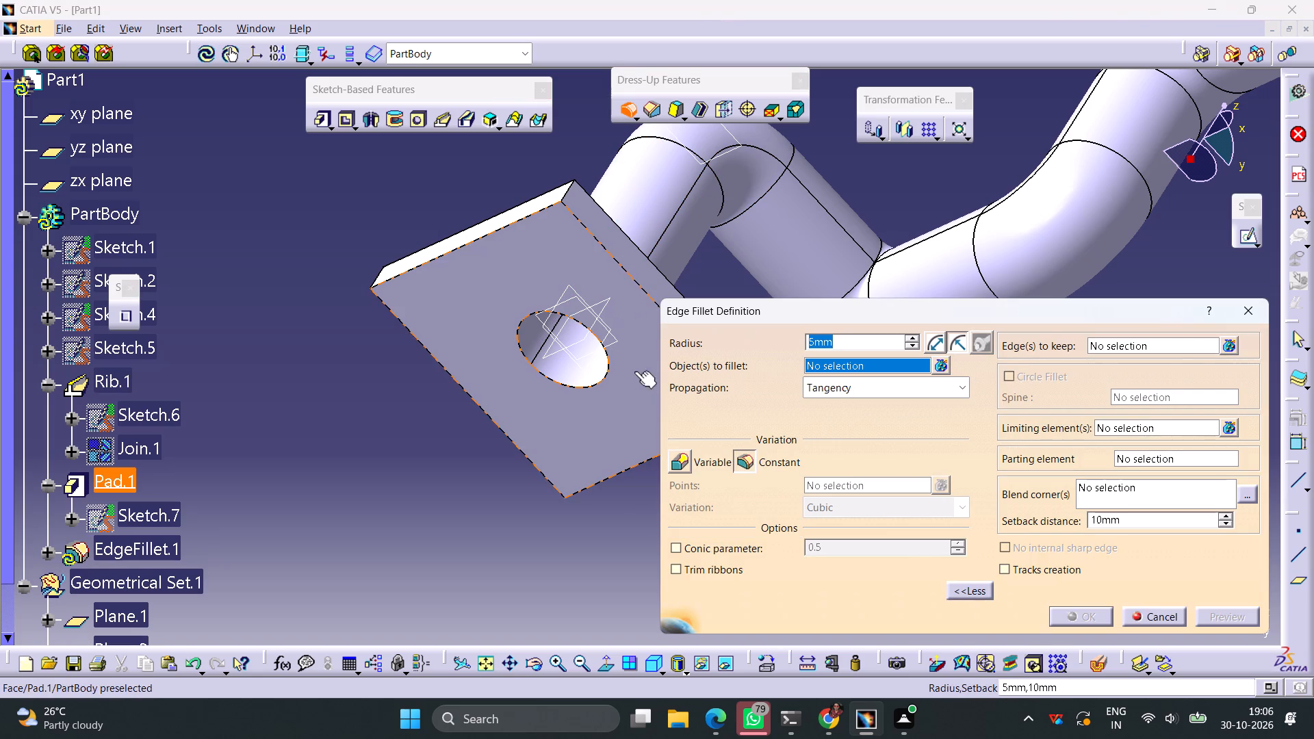
middle_click_drag(632, 399, 442, 304)
left_click(571, 305)
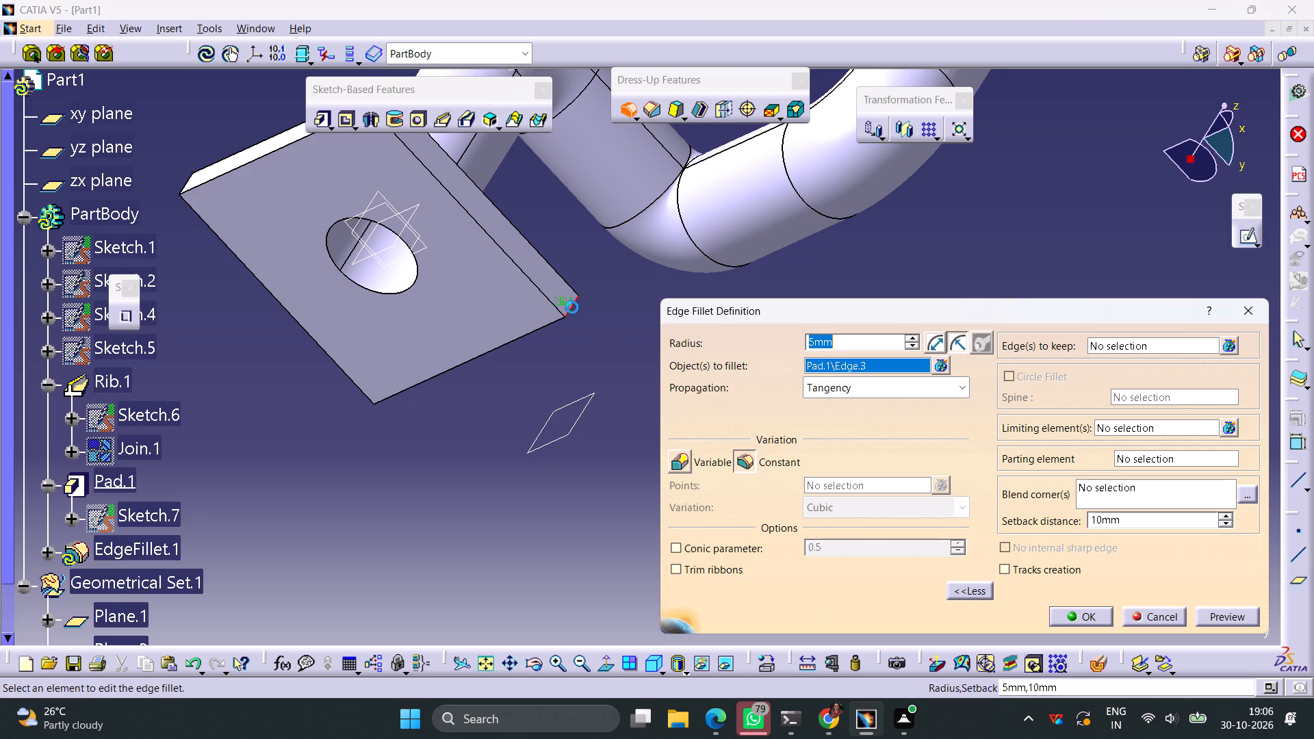
type("30")
key("Return")
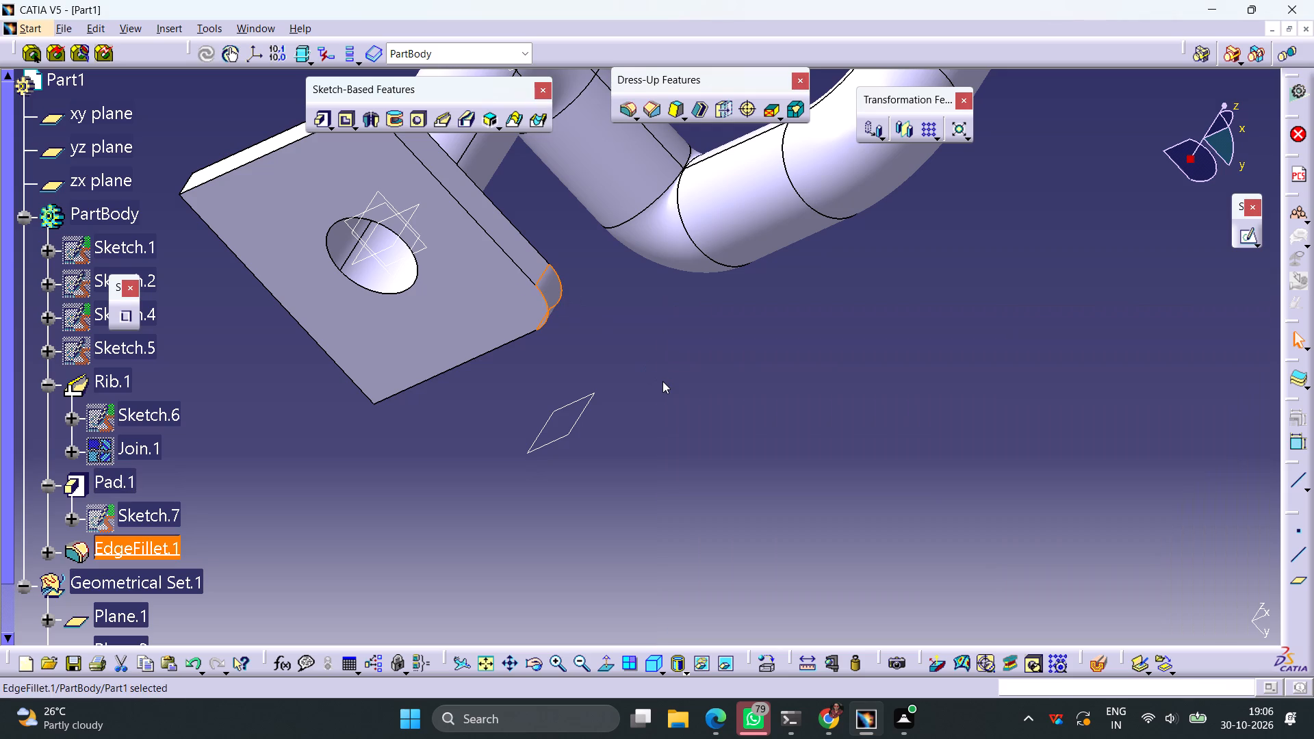
Fillet the adjacent vertical corner edge of the flange plate with a 30 mm radius.
middle_click_drag(660, 314, 667, 398, "ctrl")
middle_click_drag(662, 177, 603, 294)
right_click_drag(661, 181, 603, 294)
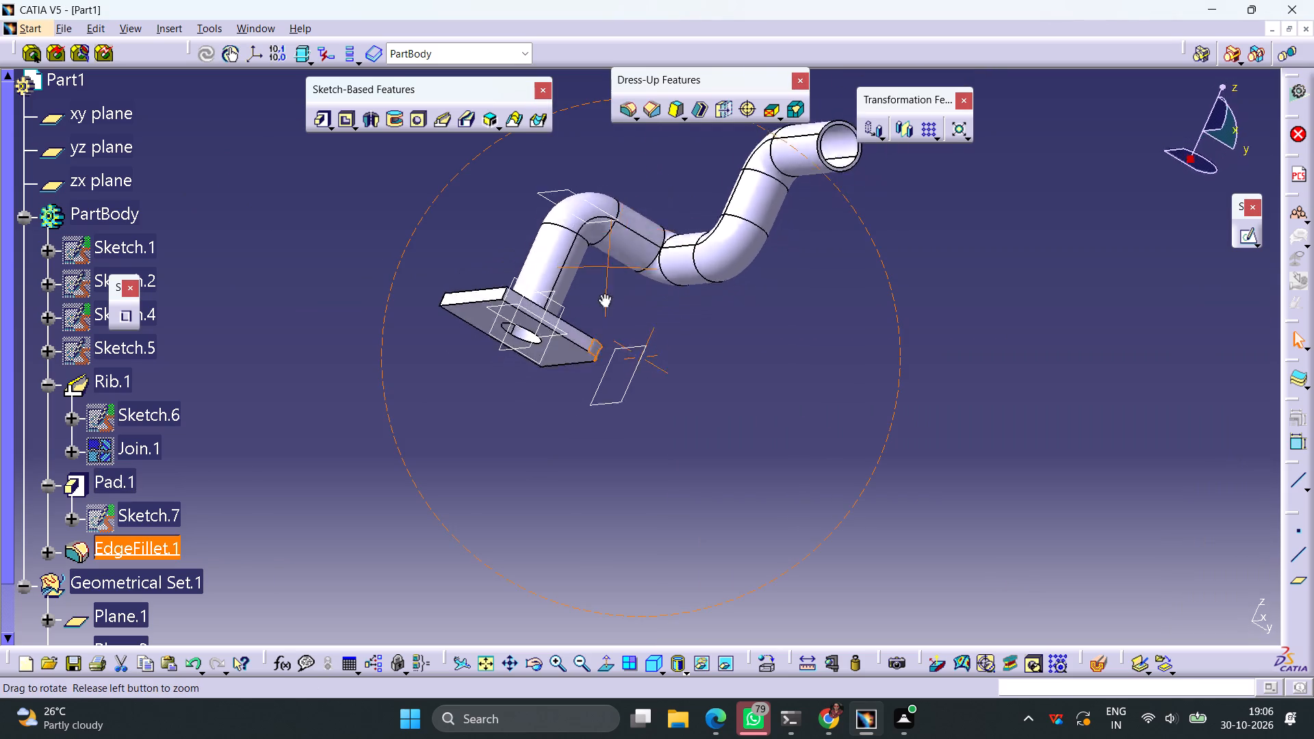
right_click_drag(603, 294, 684, 510)
middle_click_drag(603, 294, 684, 510)
left_click(691, 476)
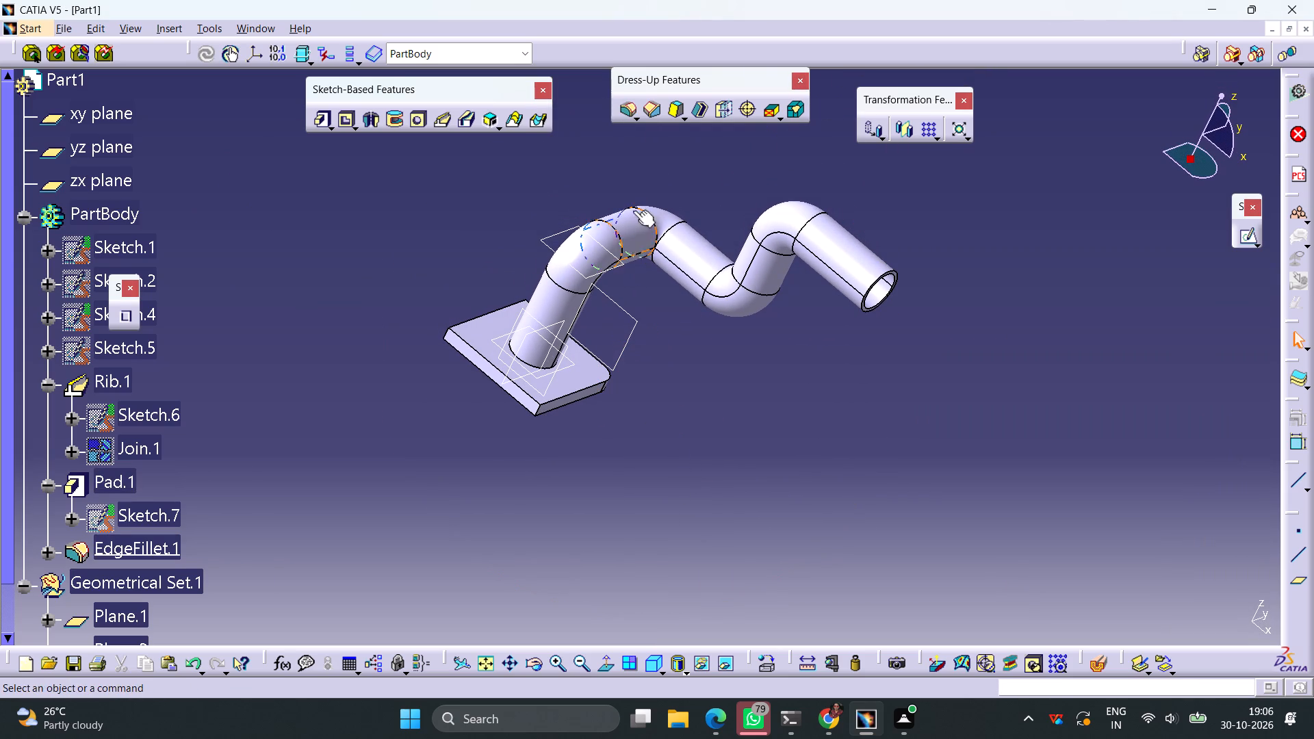
left_click(630, 110)
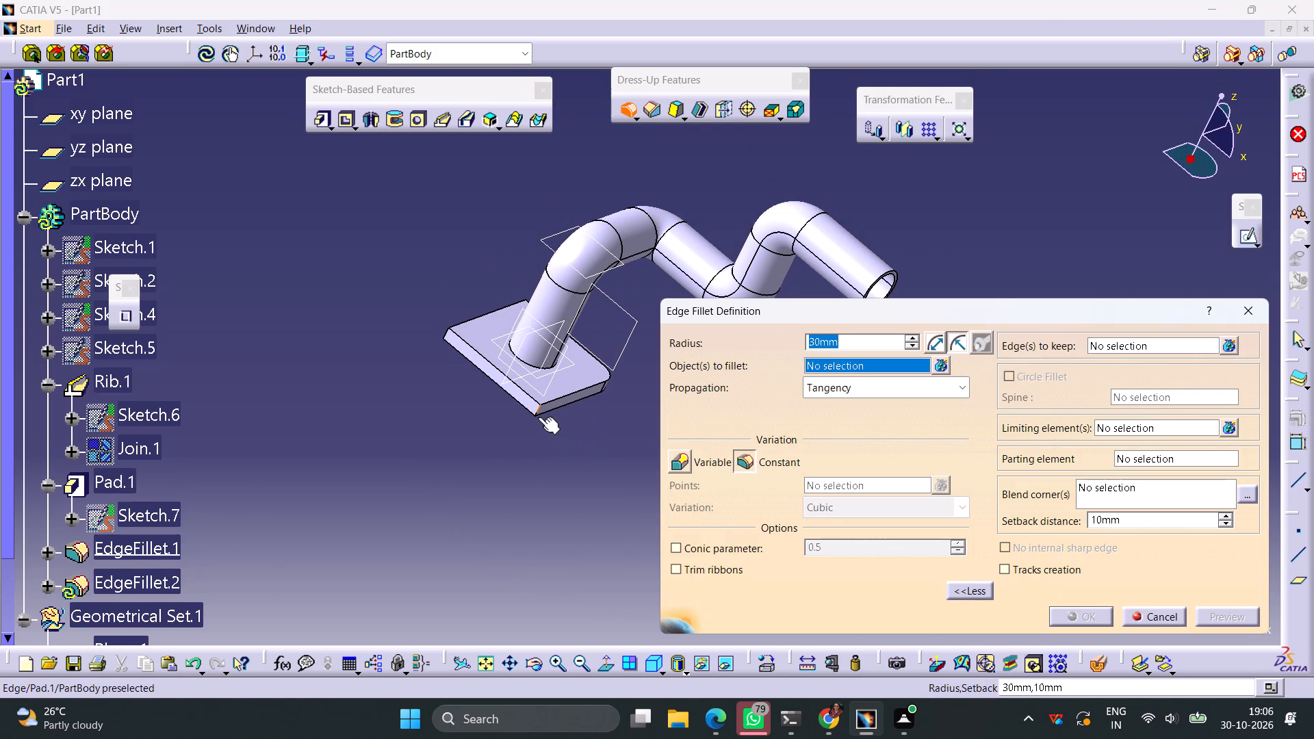
left_click(537, 415)
left_click(1060, 621)
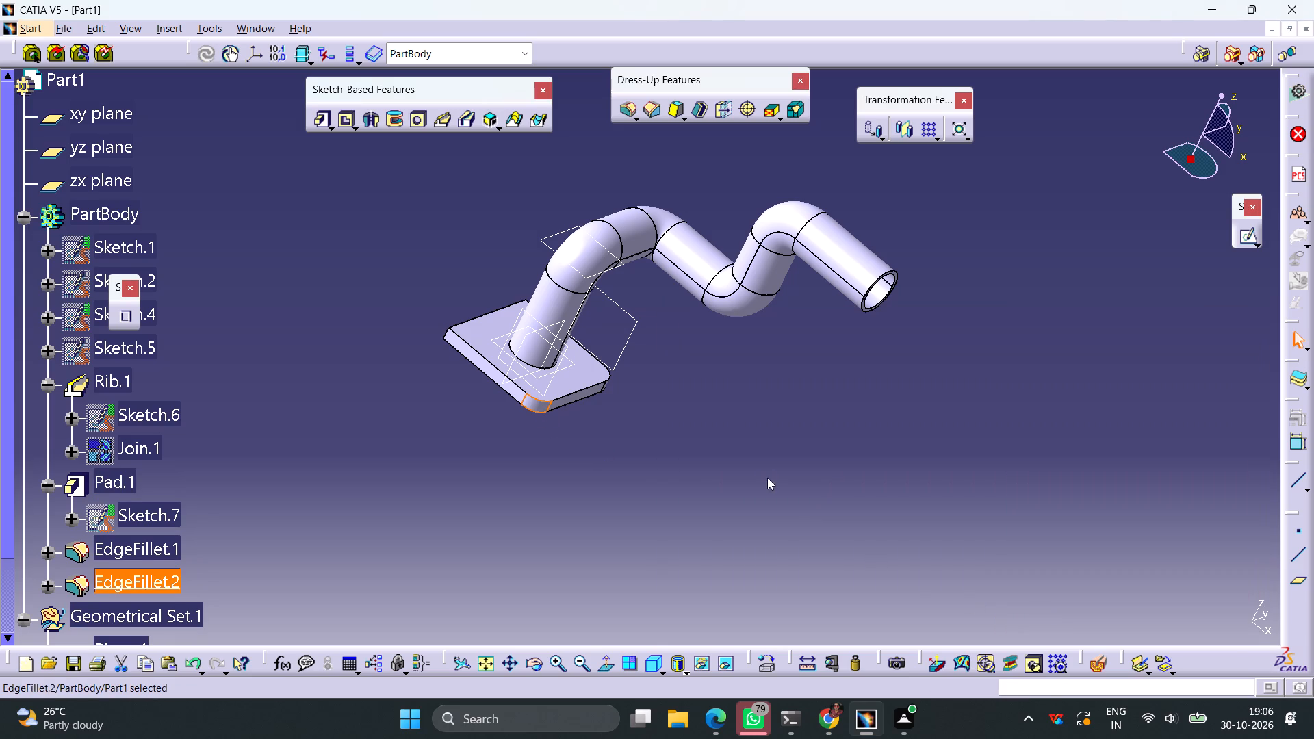
left_click(766, 478)
Consult the Exhaust Connector drawing in the Edge browser and fillet the flange's third corner edge in CATIA with a 30 mm radius.
middle_click_drag(458, 442, 633, 486)
right_click_drag(458, 442, 633, 486)
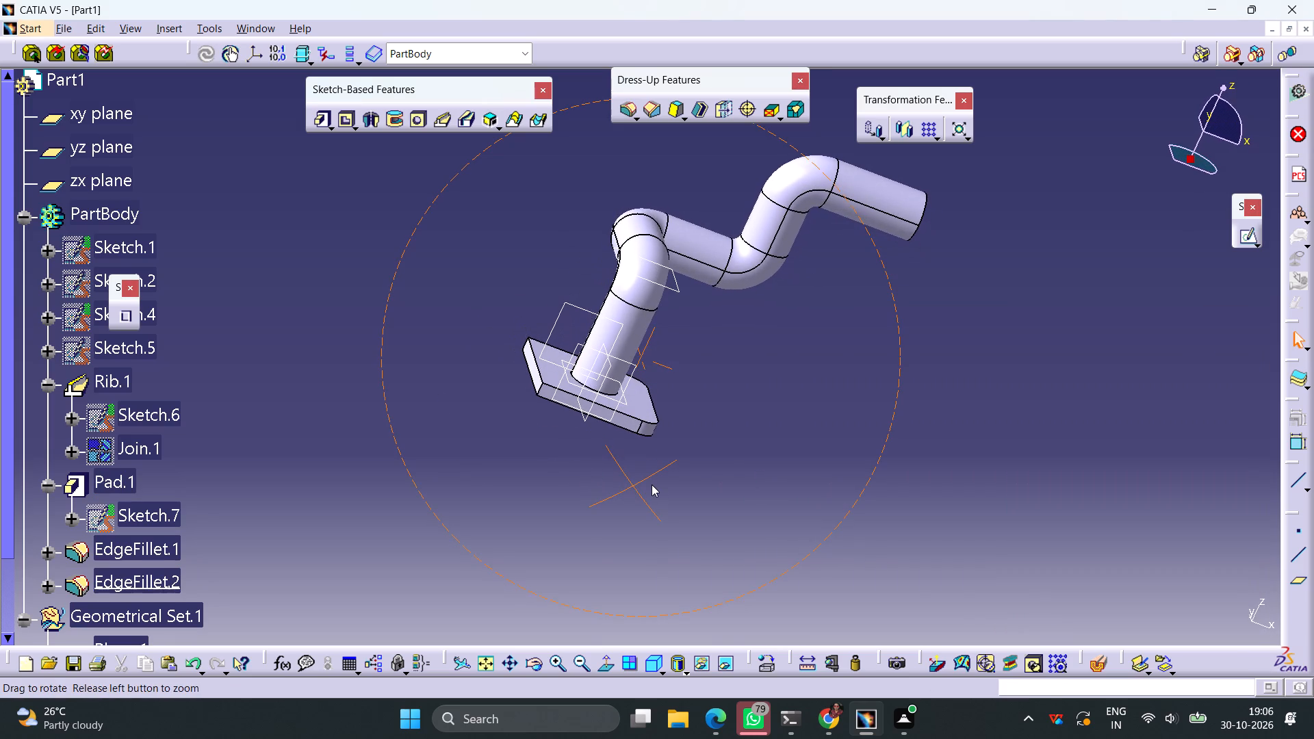
left_click(706, 717)
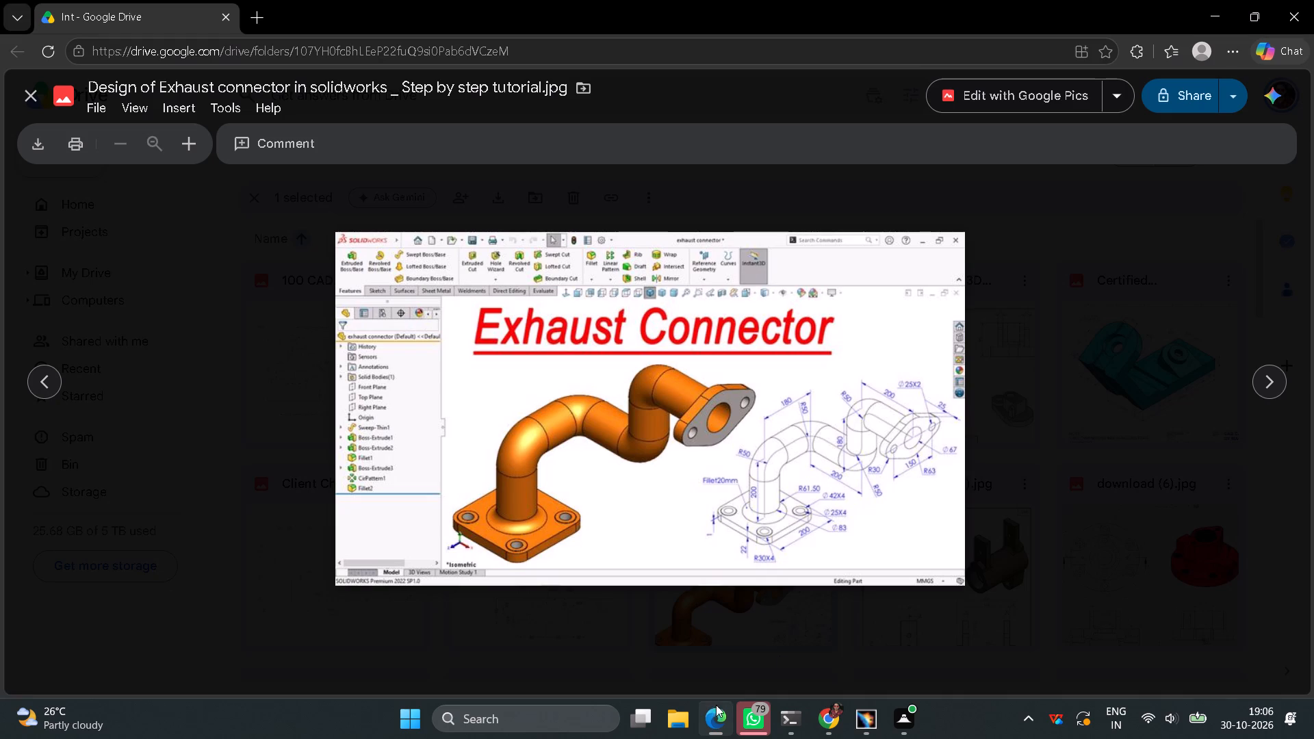
middle_click_drag(766, 560, 768, 470, "ctrl")
left_click(876, 719)
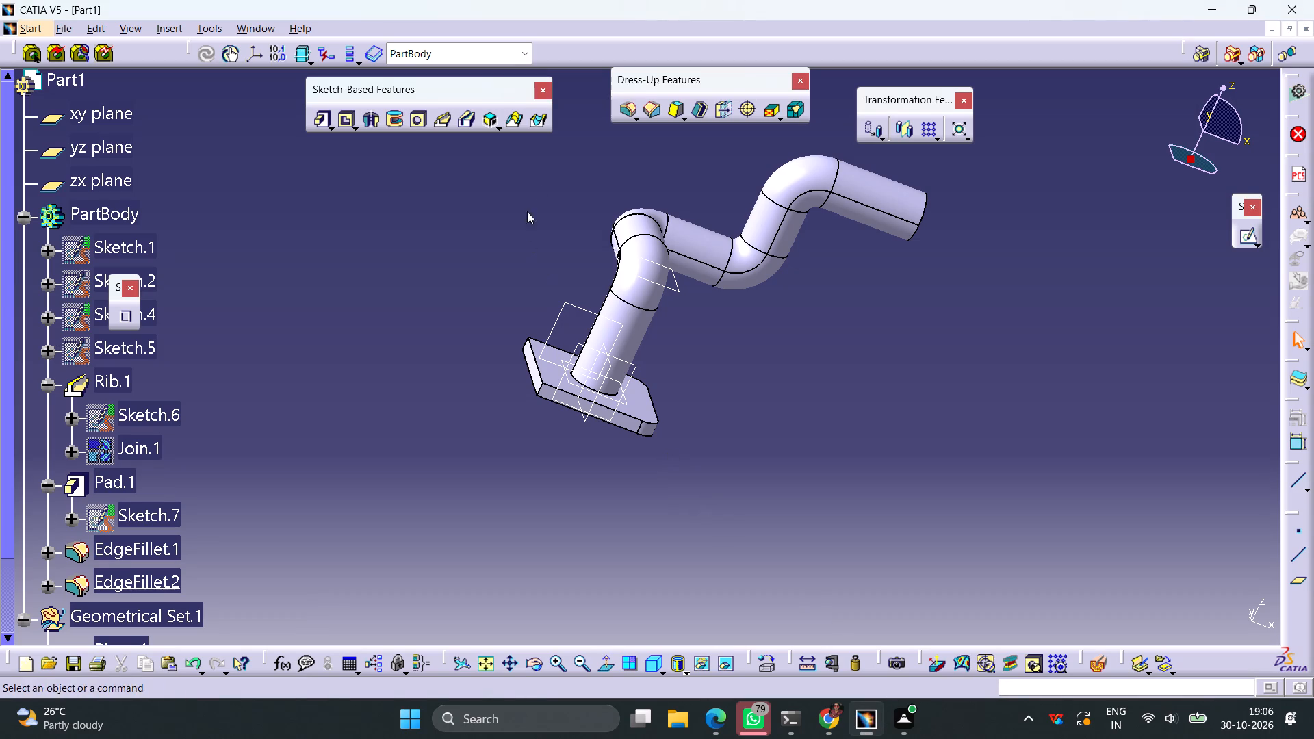
left_click(624, 107)
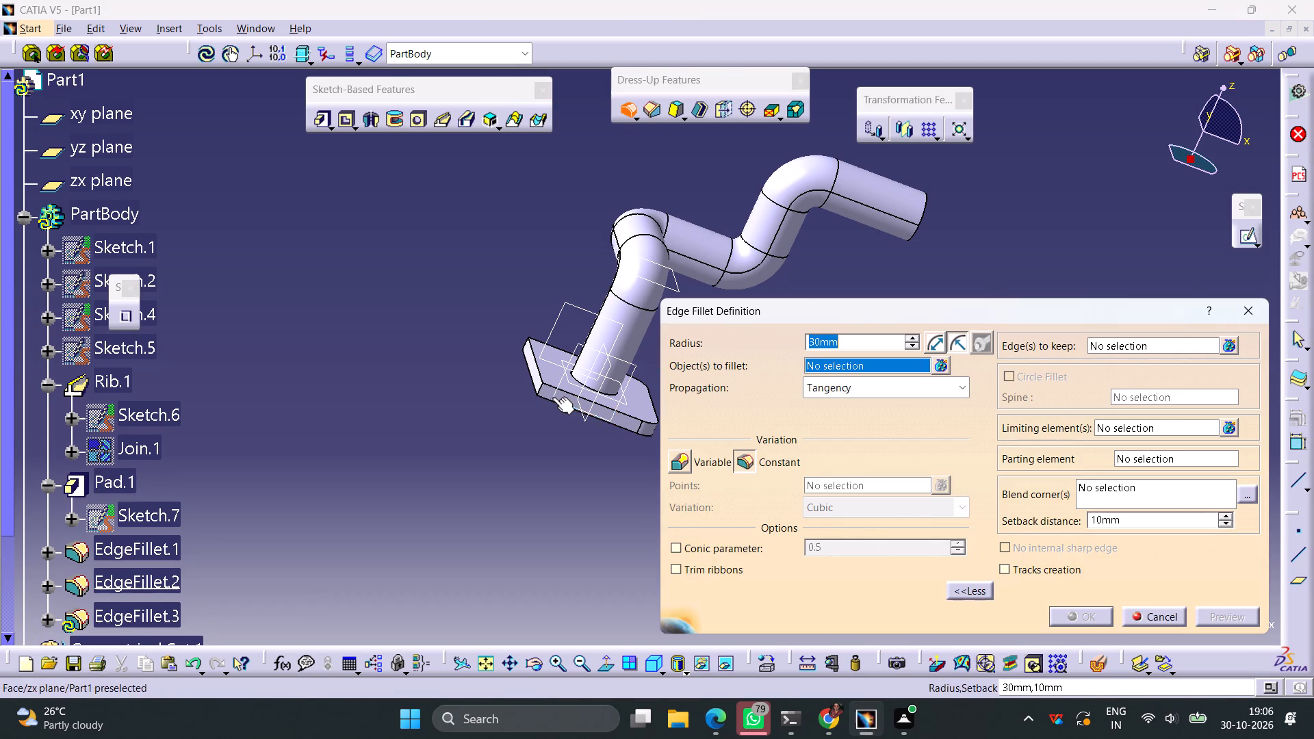
left_click(541, 389)
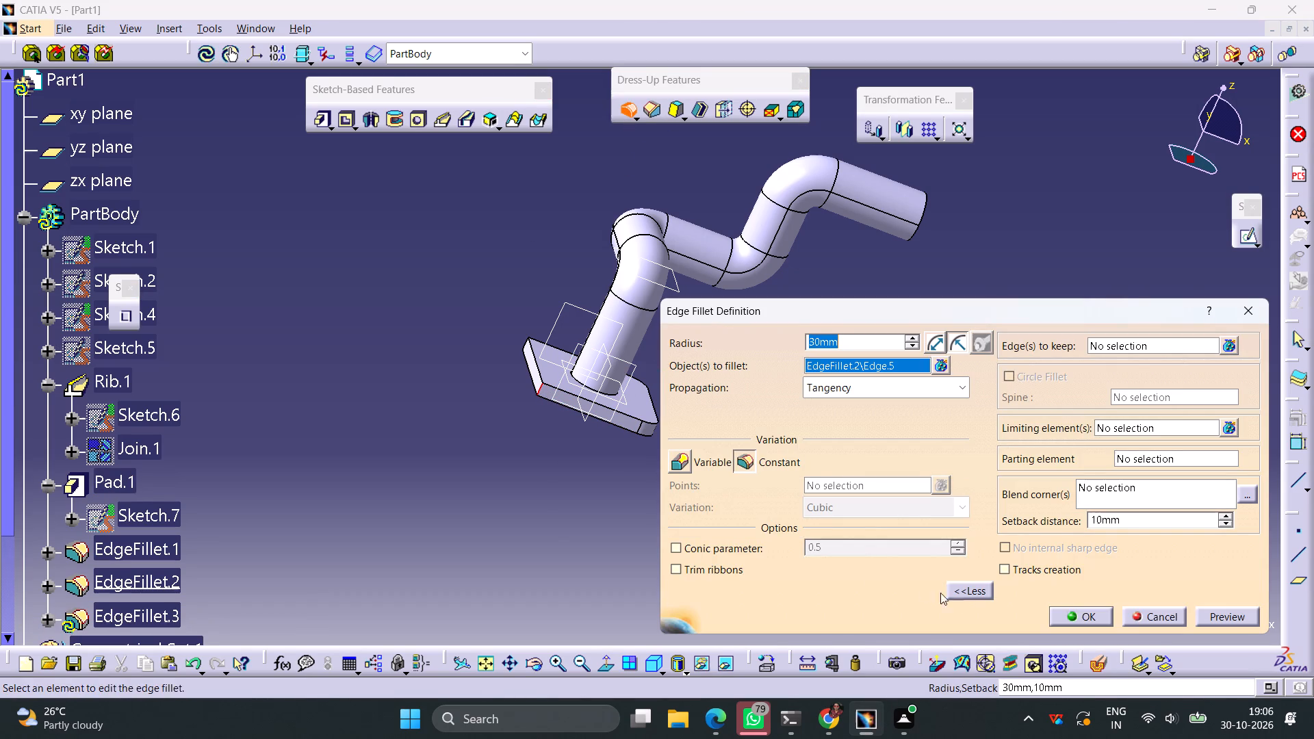
left_click(1074, 617)
Fillet the last remaining sharp vertical corner edge of the flange plate with a 30 mm radius.
middle_click_drag(526, 464, 883, 516)
right_click_drag(526, 464, 883, 516)
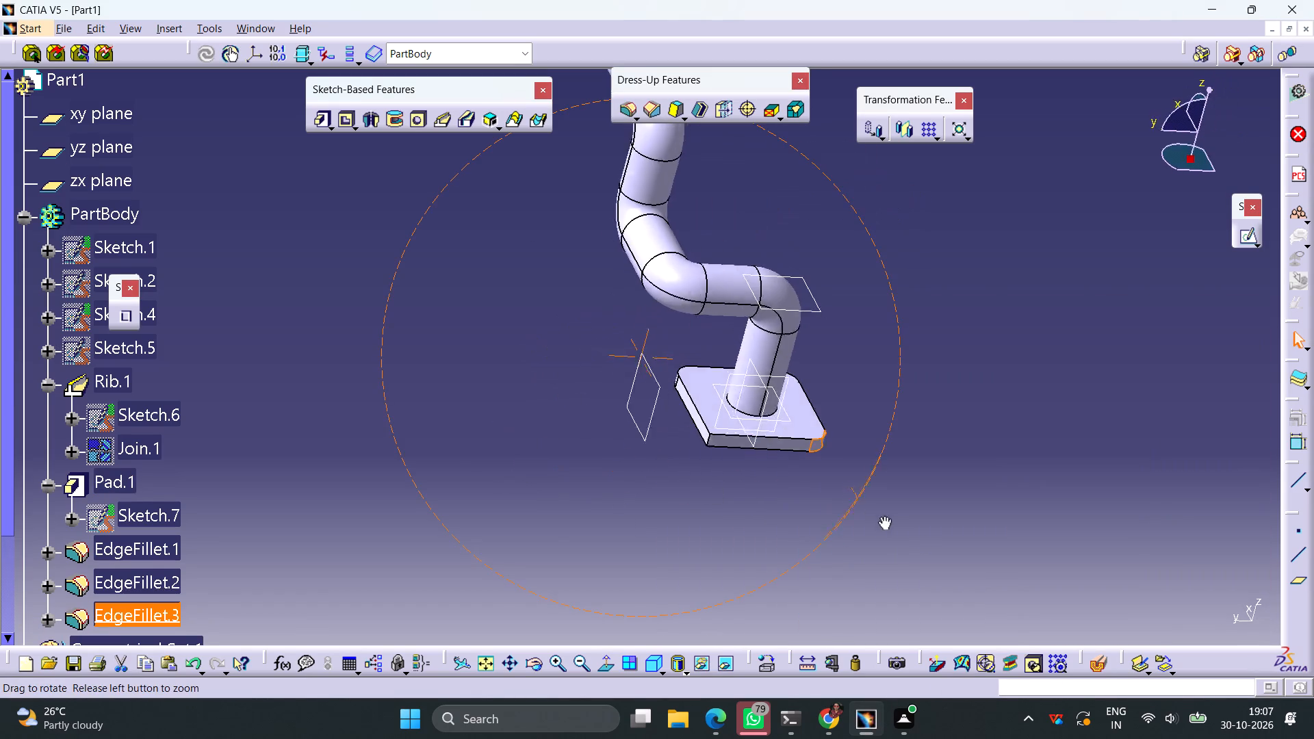
right_click_drag(883, 516, 929, 542)
middle_click_drag(883, 516, 929, 541)
left_click(909, 523)
left_click(629, 120)
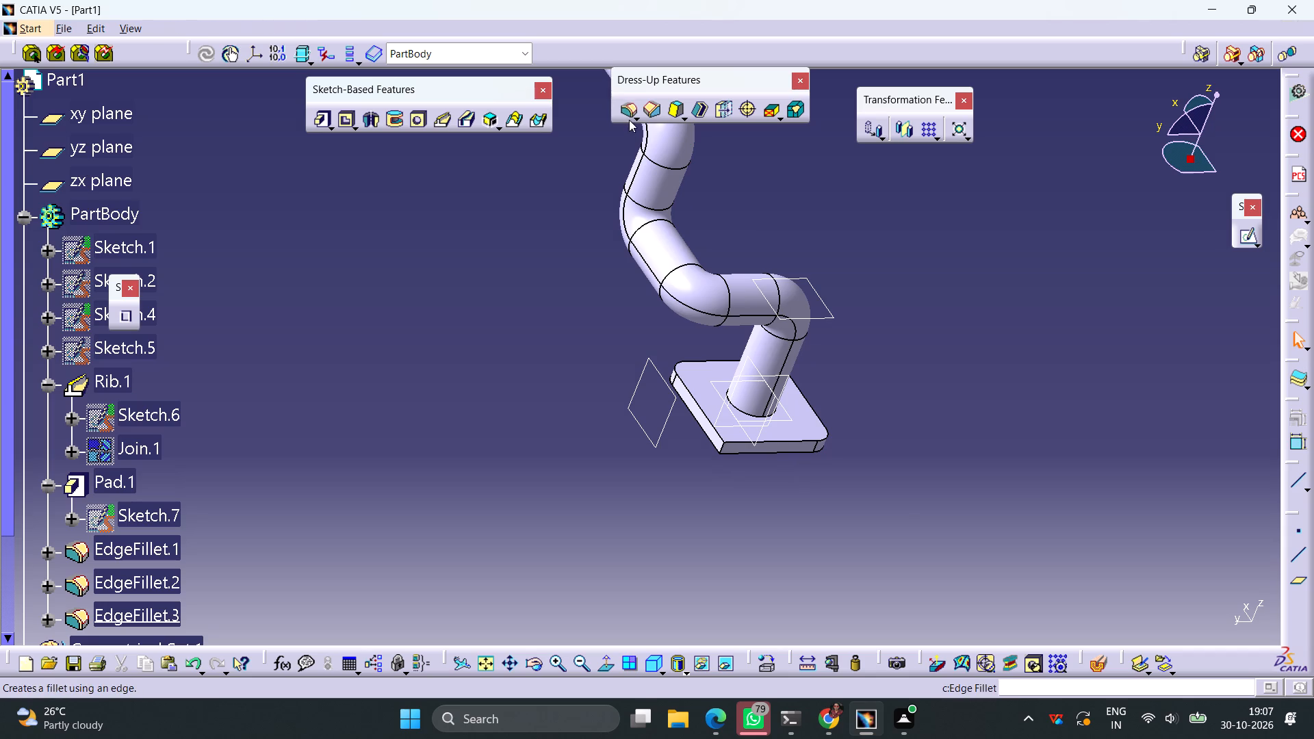
middle_click_drag(621, 500, 403, 424)
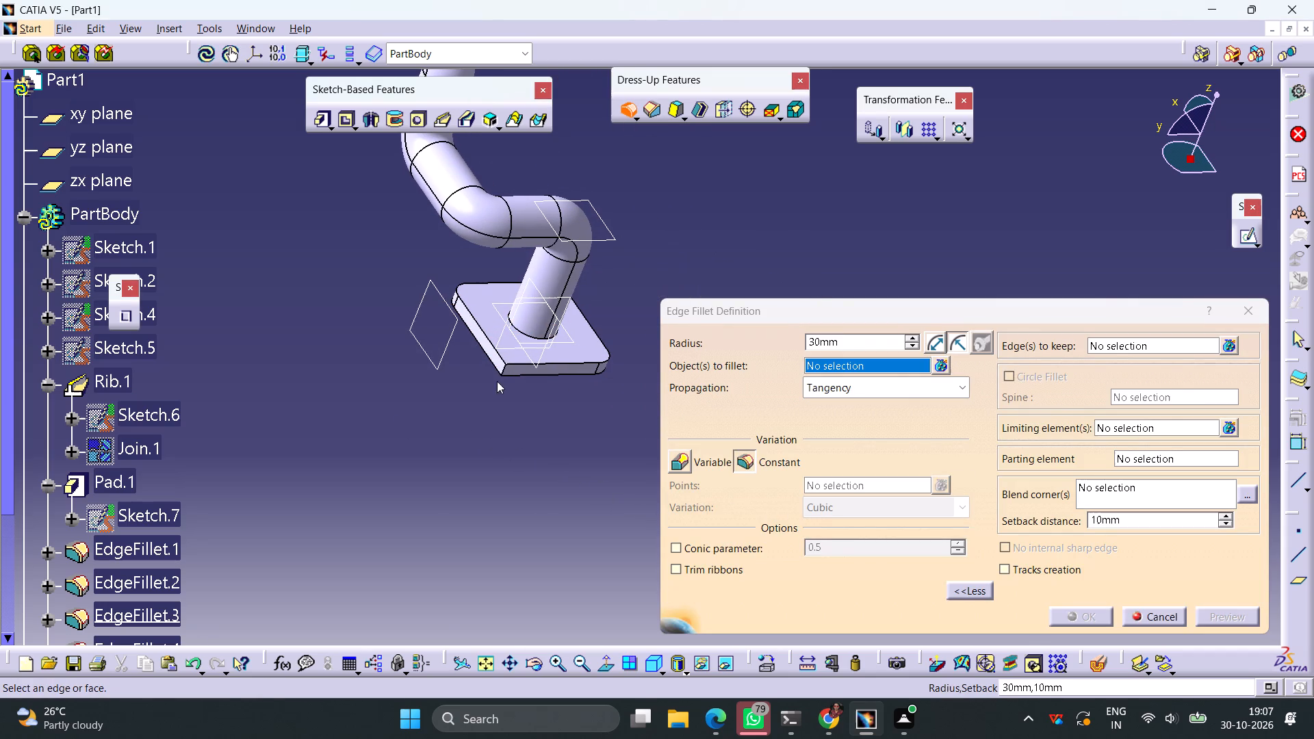
left_click(504, 369)
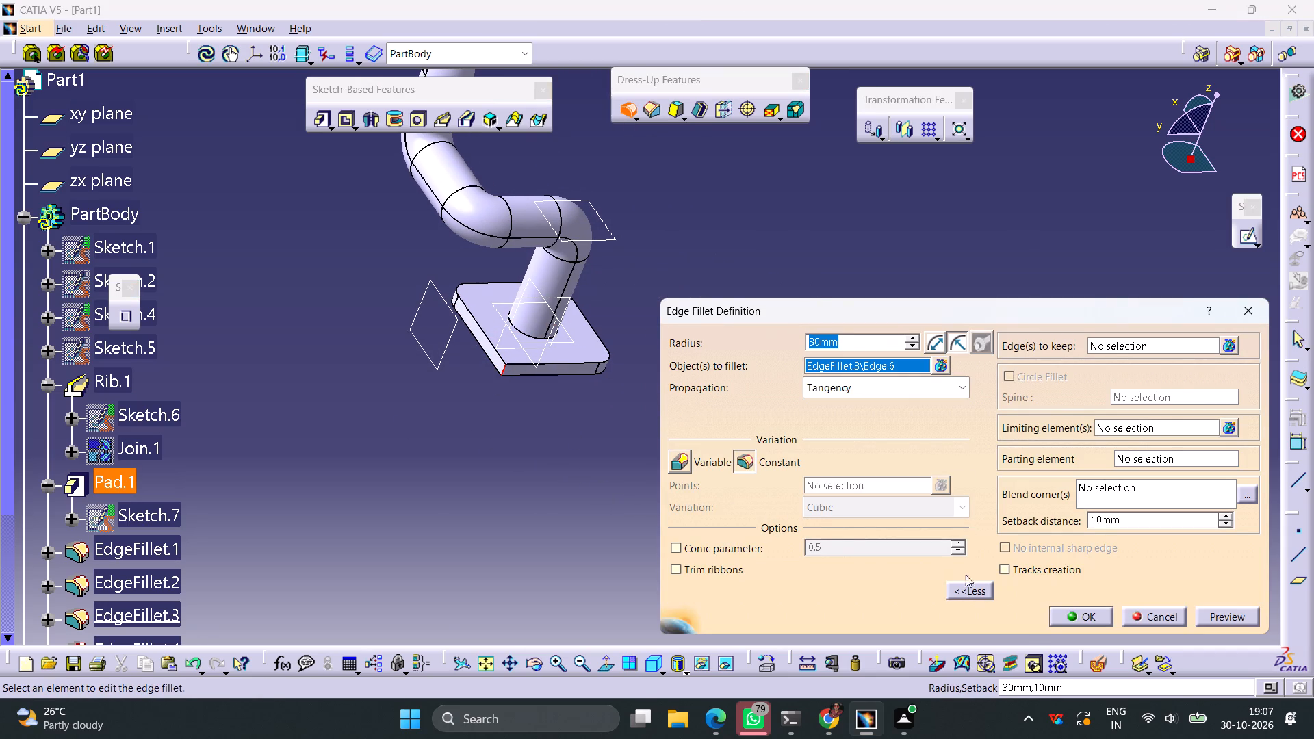
left_click(1209, 618)
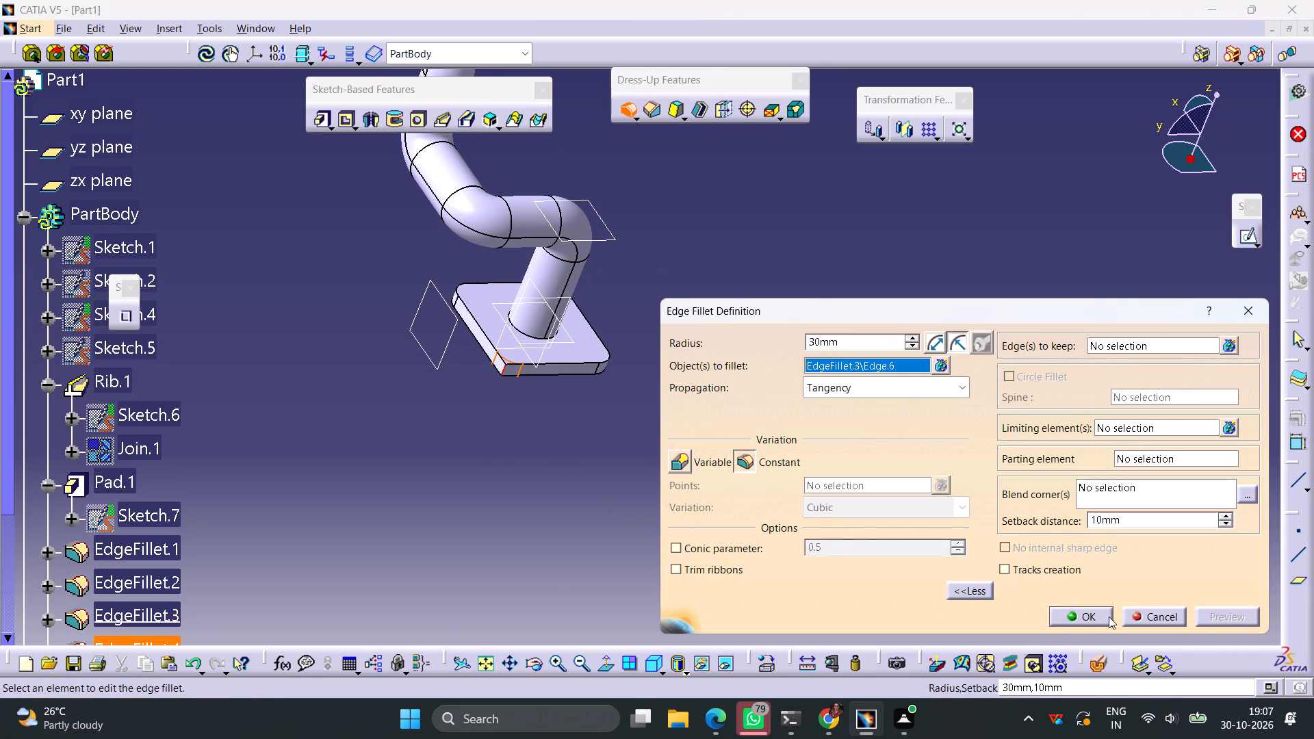
left_click(1081, 608)
left_click(900, 494)
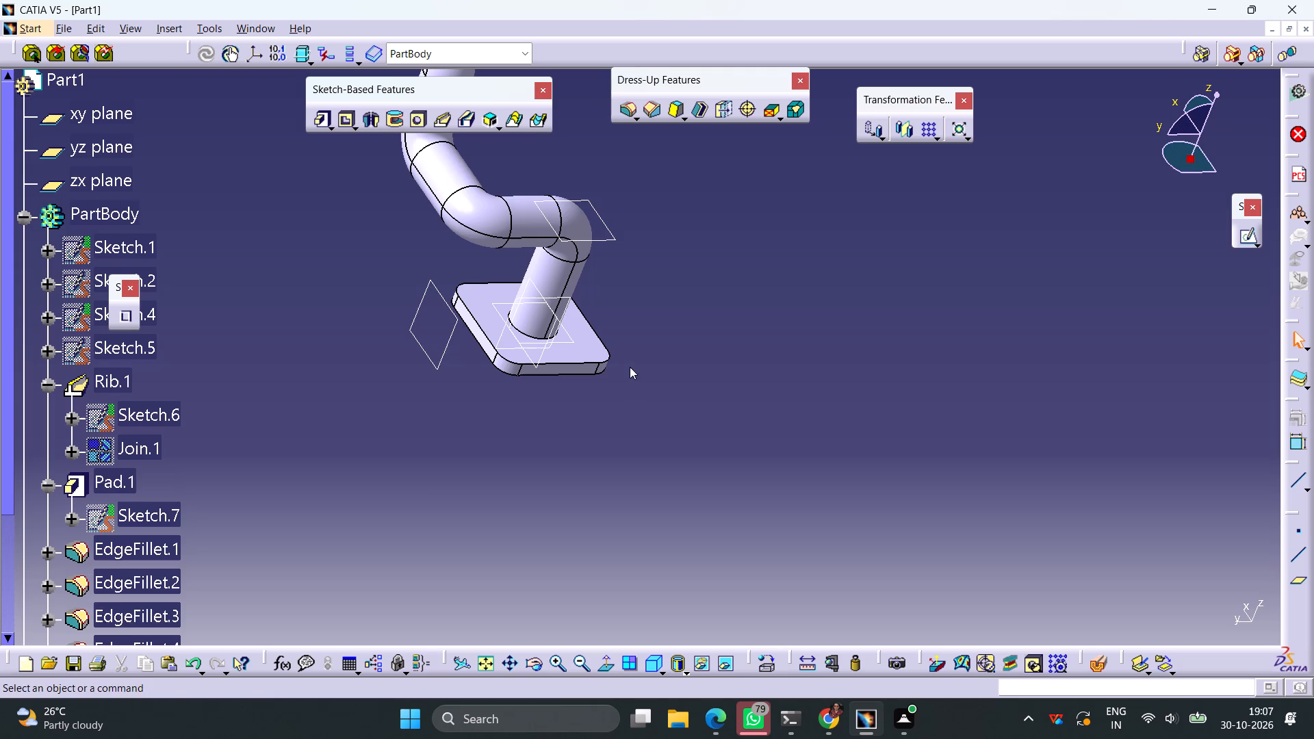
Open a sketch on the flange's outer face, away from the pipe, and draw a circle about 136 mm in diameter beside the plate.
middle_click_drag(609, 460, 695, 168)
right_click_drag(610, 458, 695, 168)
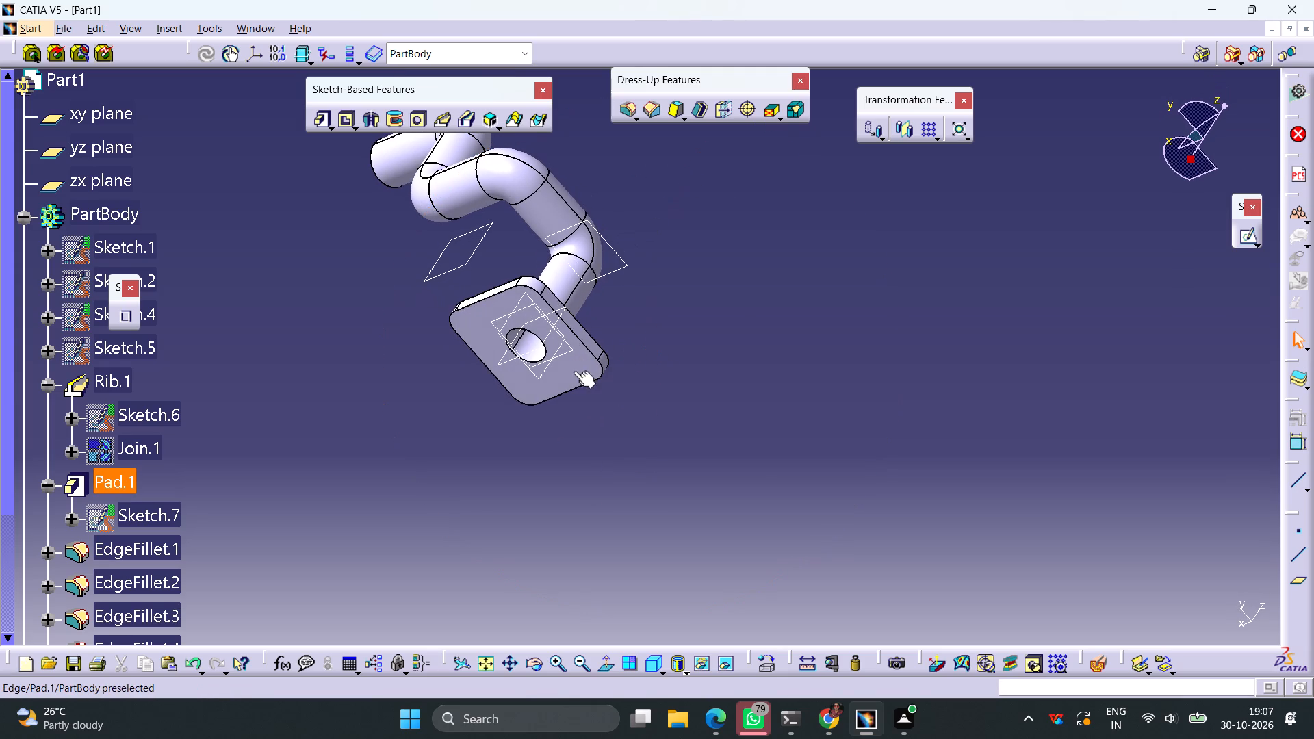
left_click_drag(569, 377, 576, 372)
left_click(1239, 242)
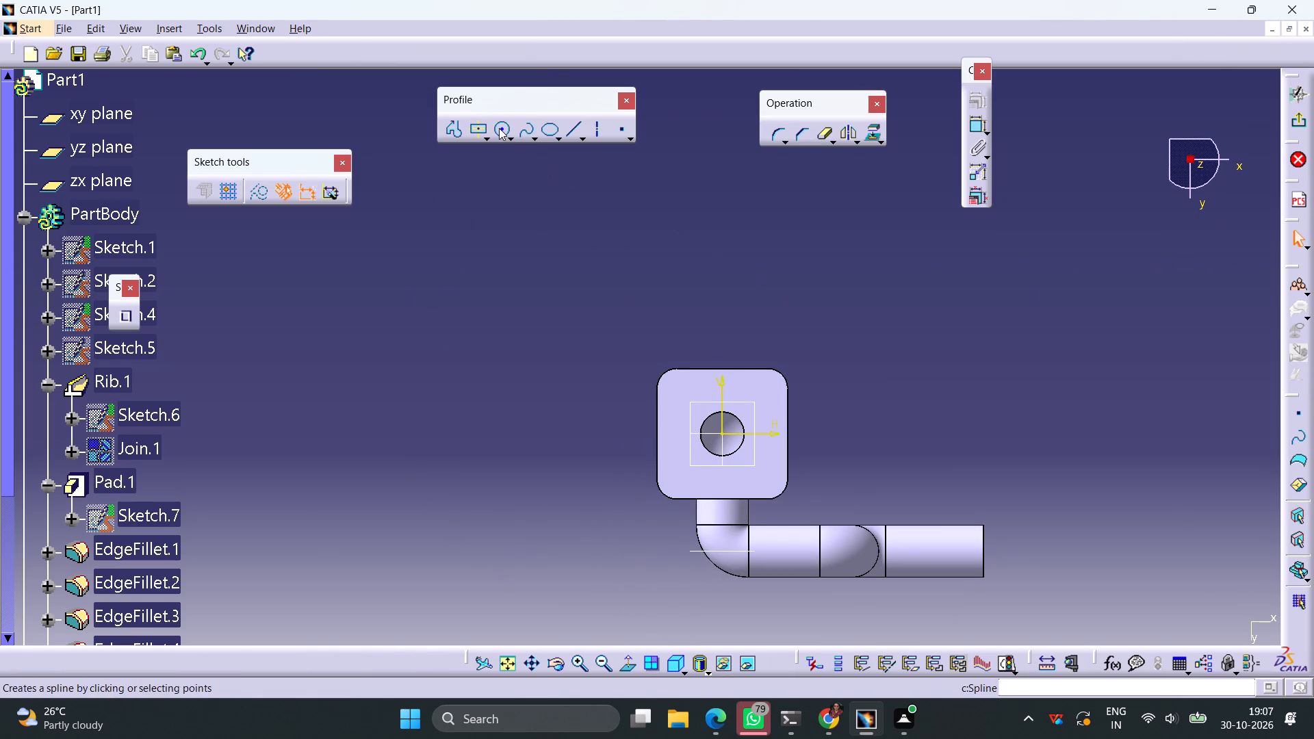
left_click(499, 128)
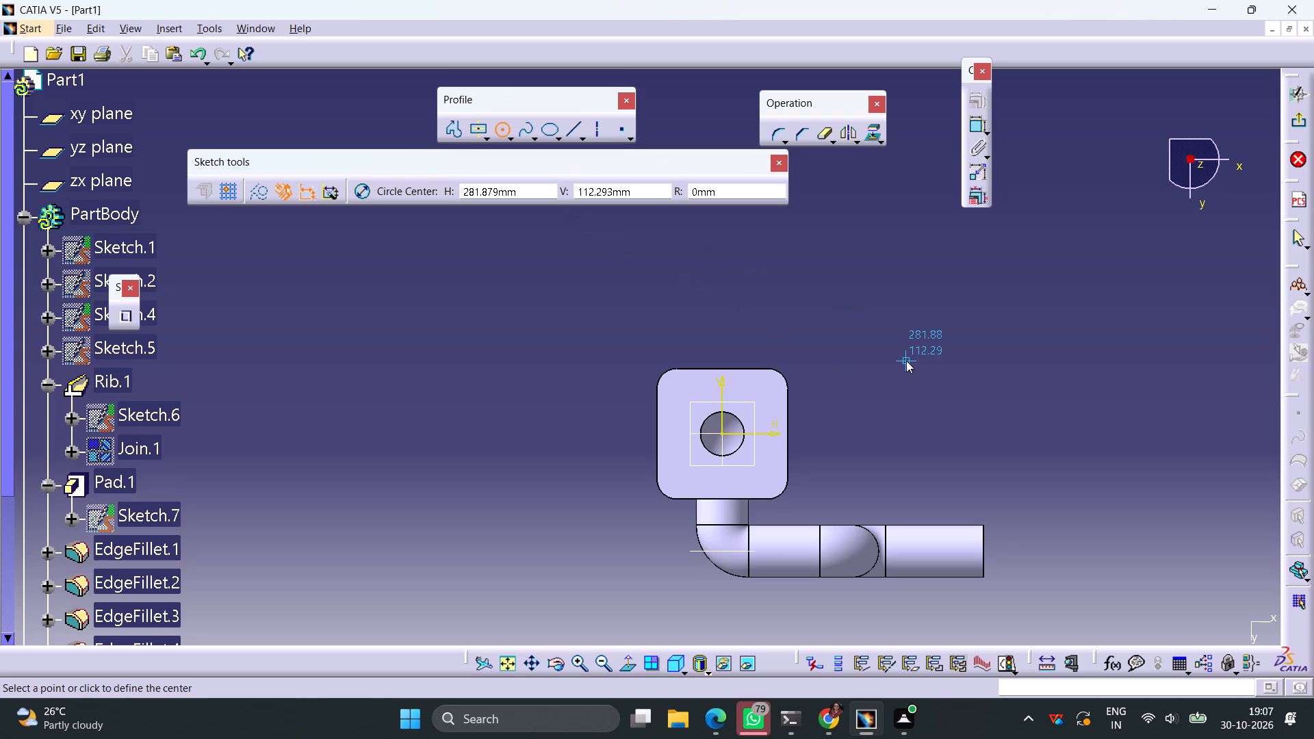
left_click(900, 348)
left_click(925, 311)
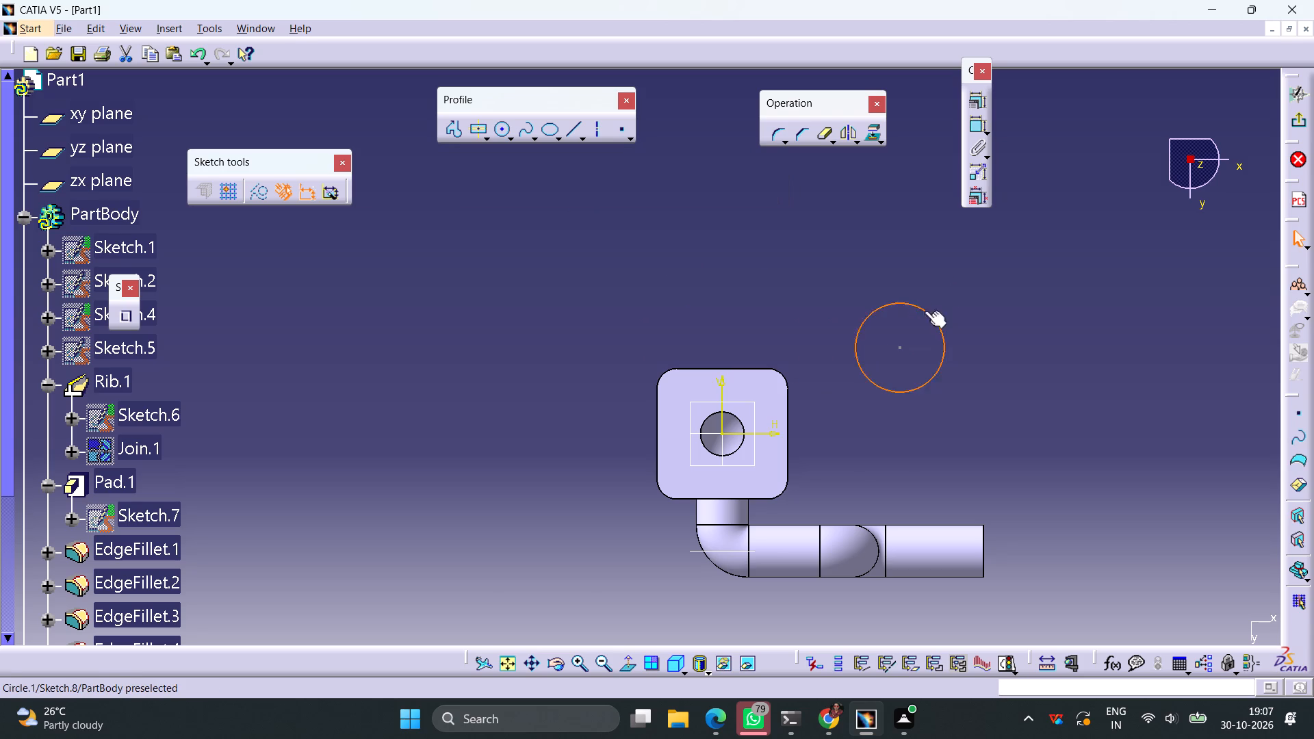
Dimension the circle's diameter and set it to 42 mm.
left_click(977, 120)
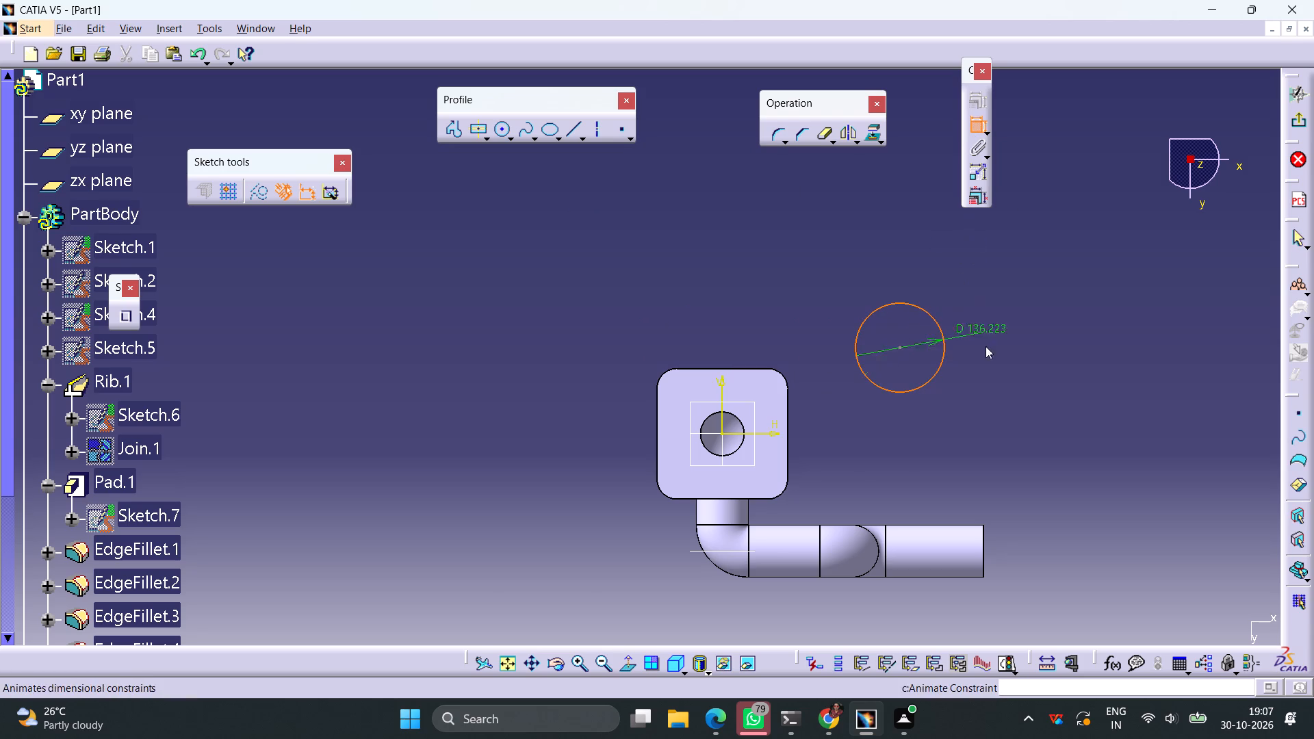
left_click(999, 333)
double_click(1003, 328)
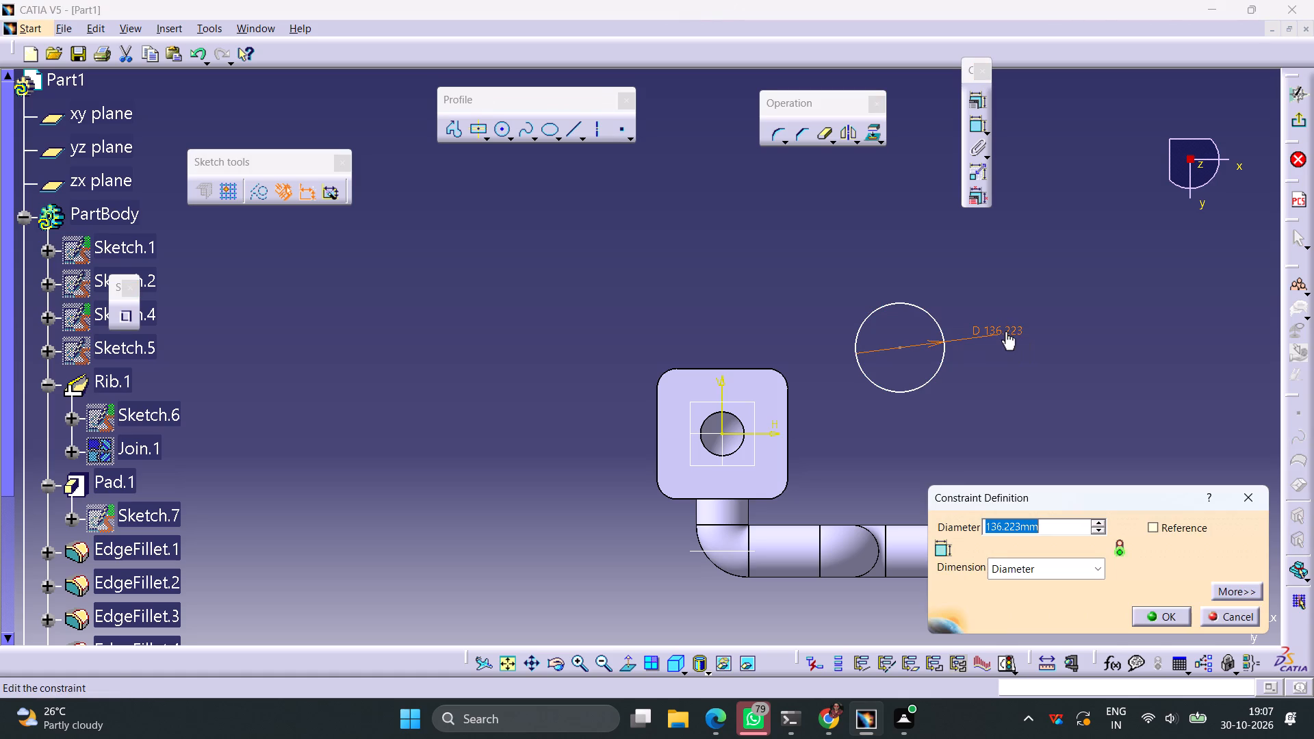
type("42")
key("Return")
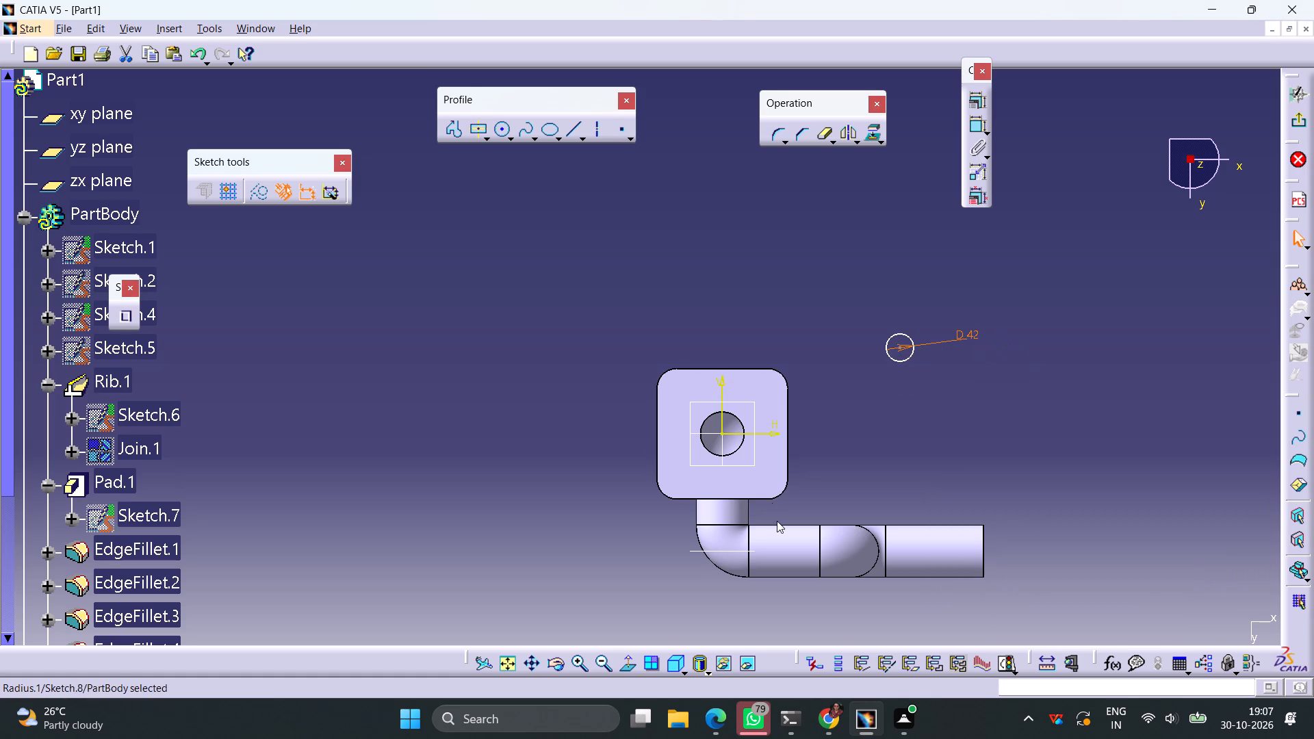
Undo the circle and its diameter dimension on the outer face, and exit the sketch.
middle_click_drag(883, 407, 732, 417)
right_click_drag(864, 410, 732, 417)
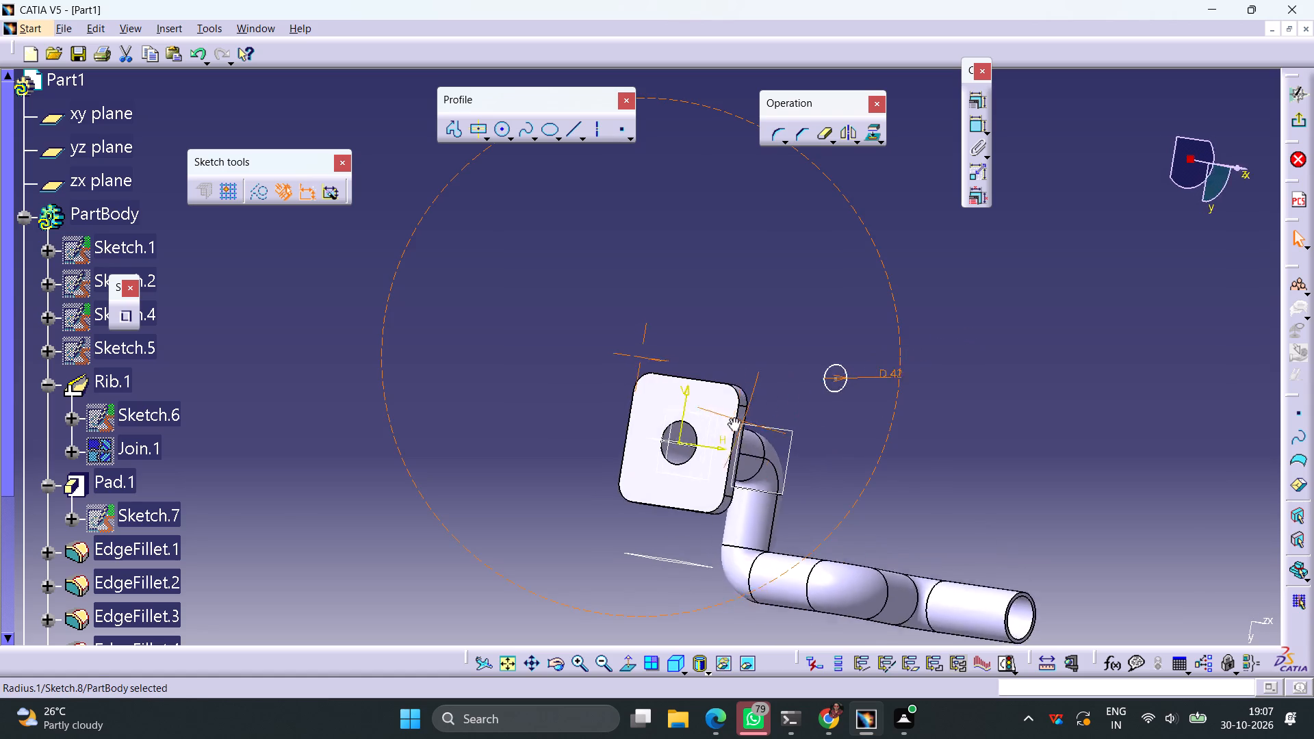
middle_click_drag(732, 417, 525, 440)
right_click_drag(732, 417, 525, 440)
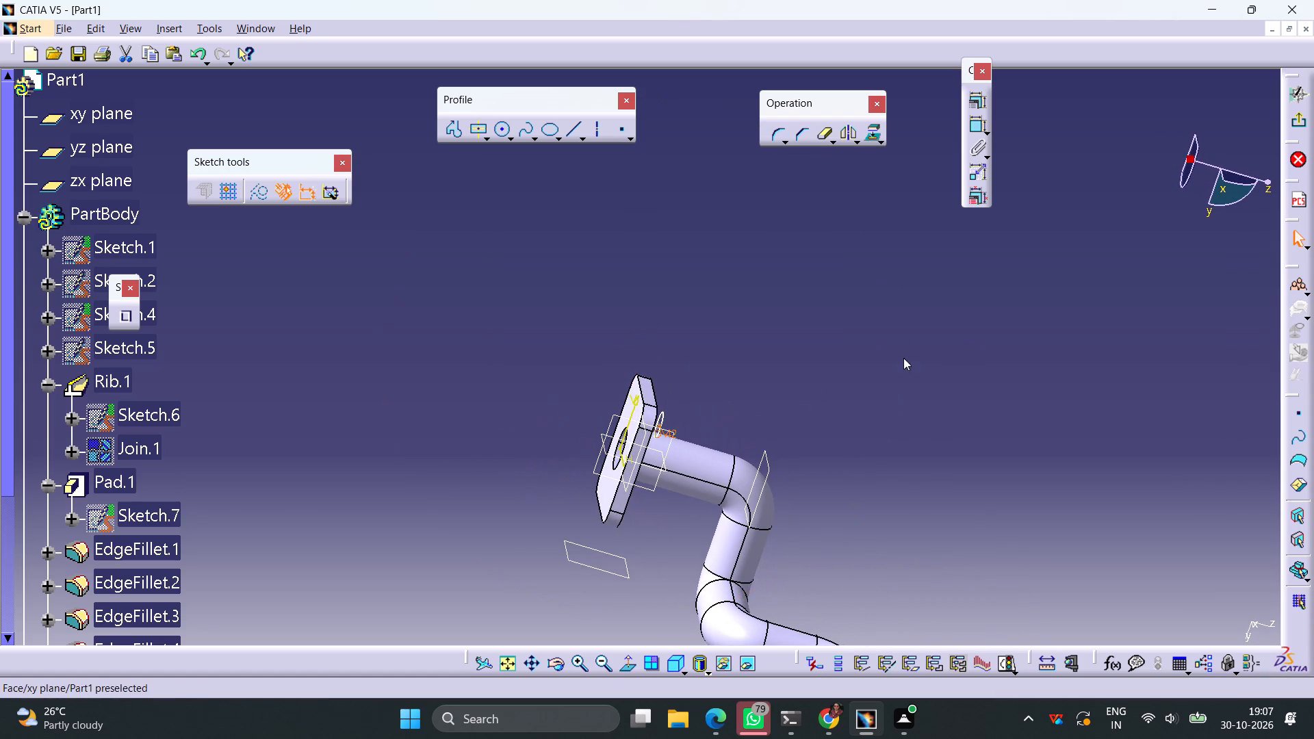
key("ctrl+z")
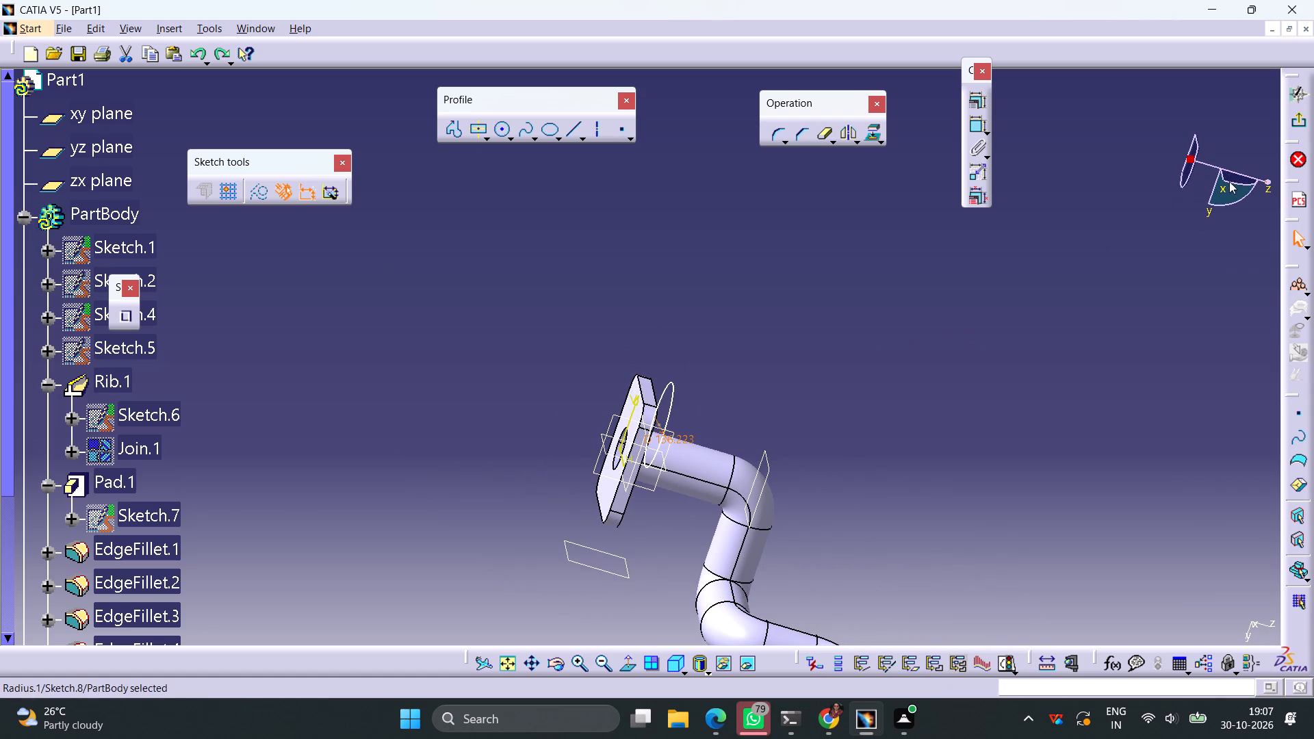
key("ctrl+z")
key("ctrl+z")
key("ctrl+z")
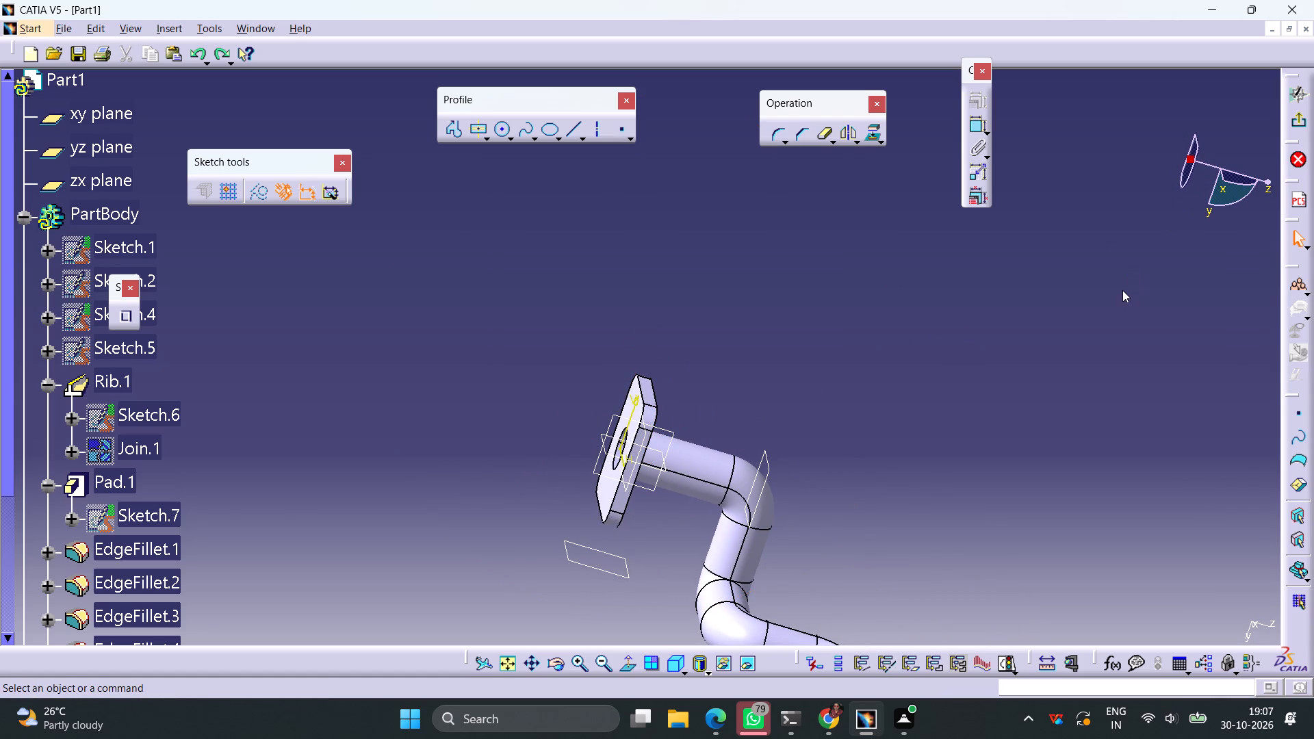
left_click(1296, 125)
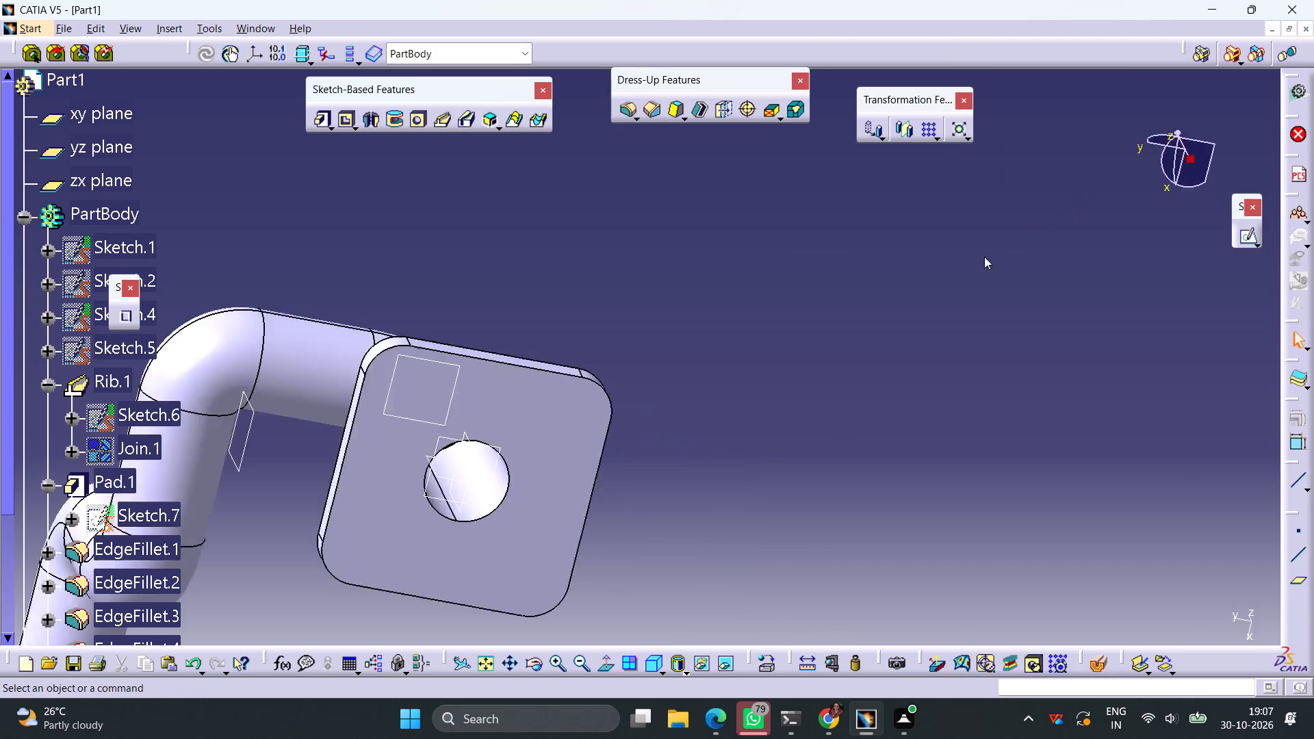
Open a sketch on the flange's pipe-side face and draw a circle outside the plate.
middle_click_drag(726, 334, 385, 459)
right_click_drag(727, 338, 385, 459)
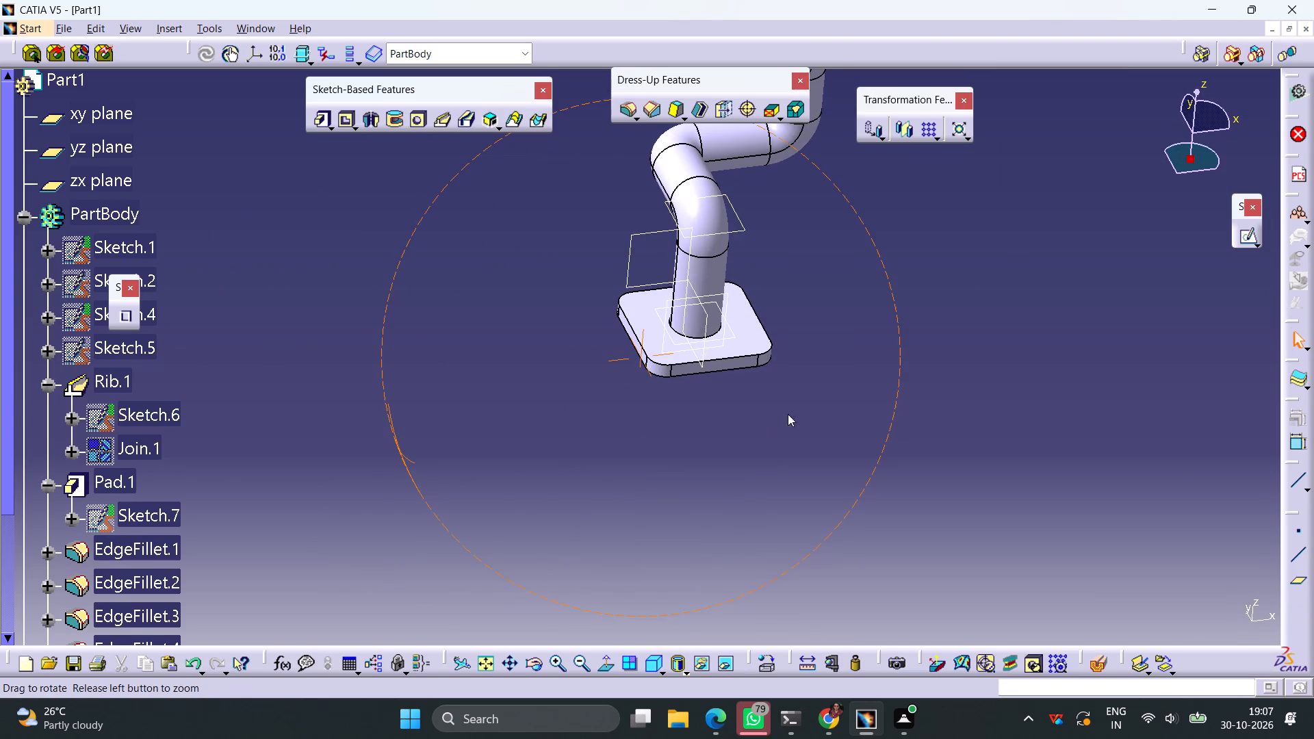
left_click_drag(752, 340, 758, 346)
left_click(1249, 240)
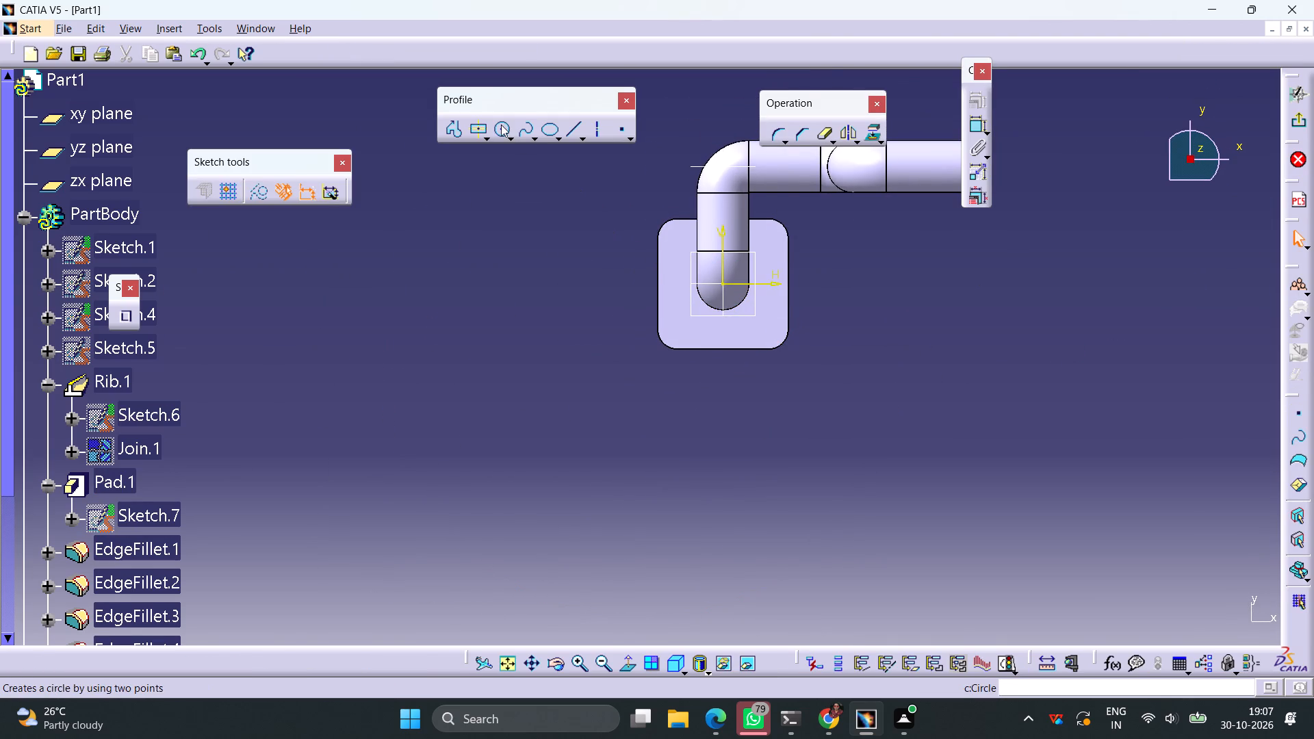
left_click(501, 127)
left_click(567, 454)
left_click(592, 437)
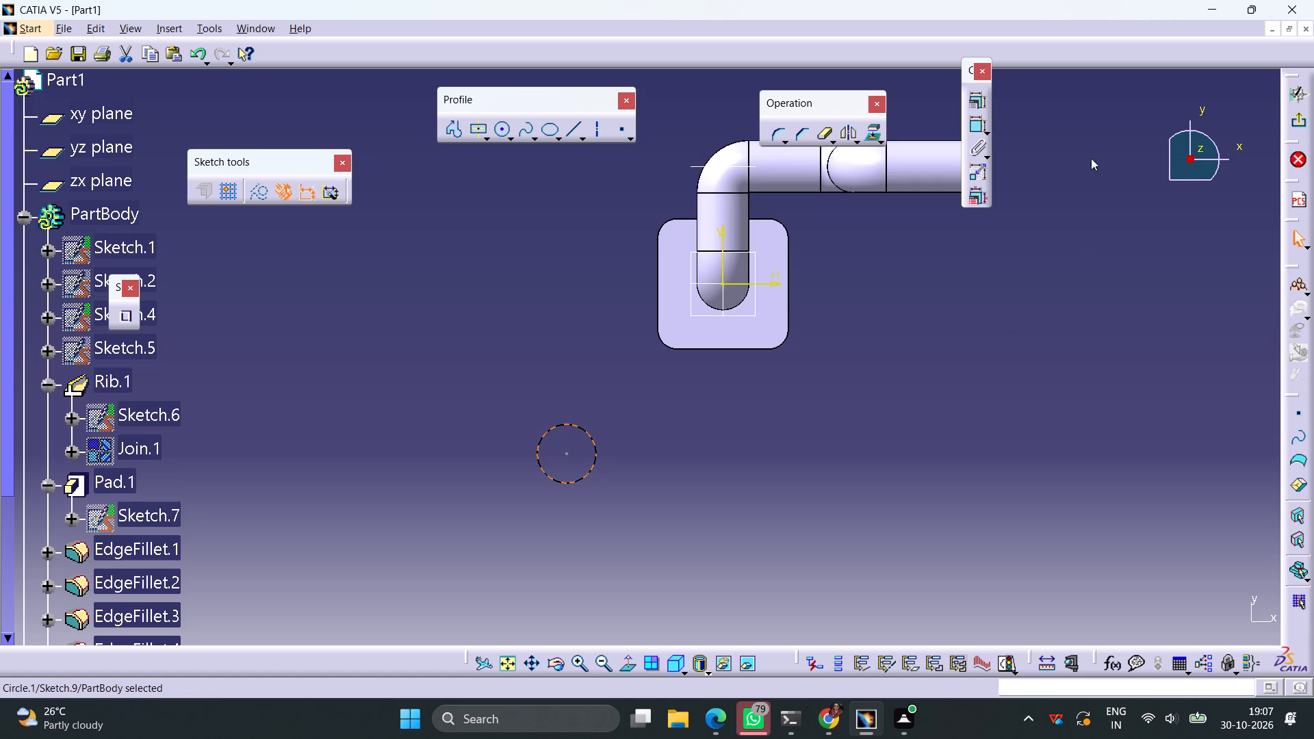
Dimension the diameter of the circle drawn outside the flange plate and set it to 42 mm.
left_click(970, 122)
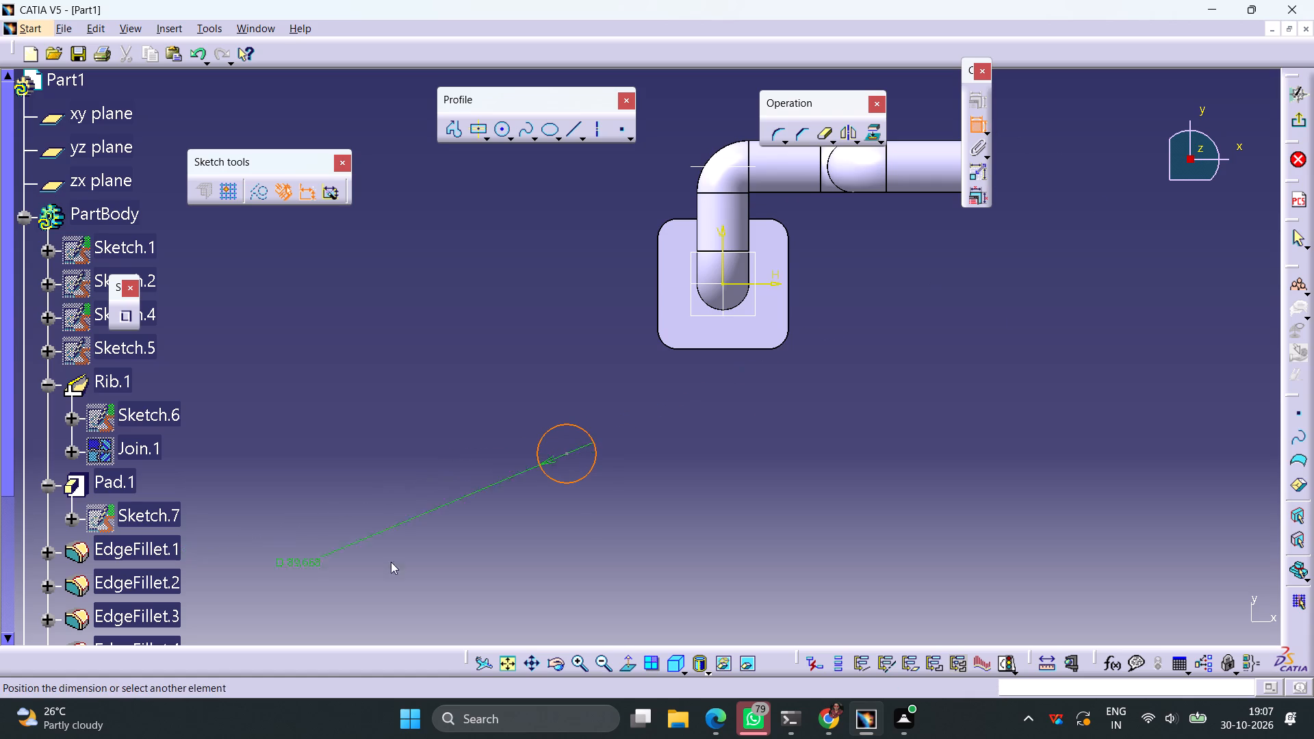
left_click(618, 424)
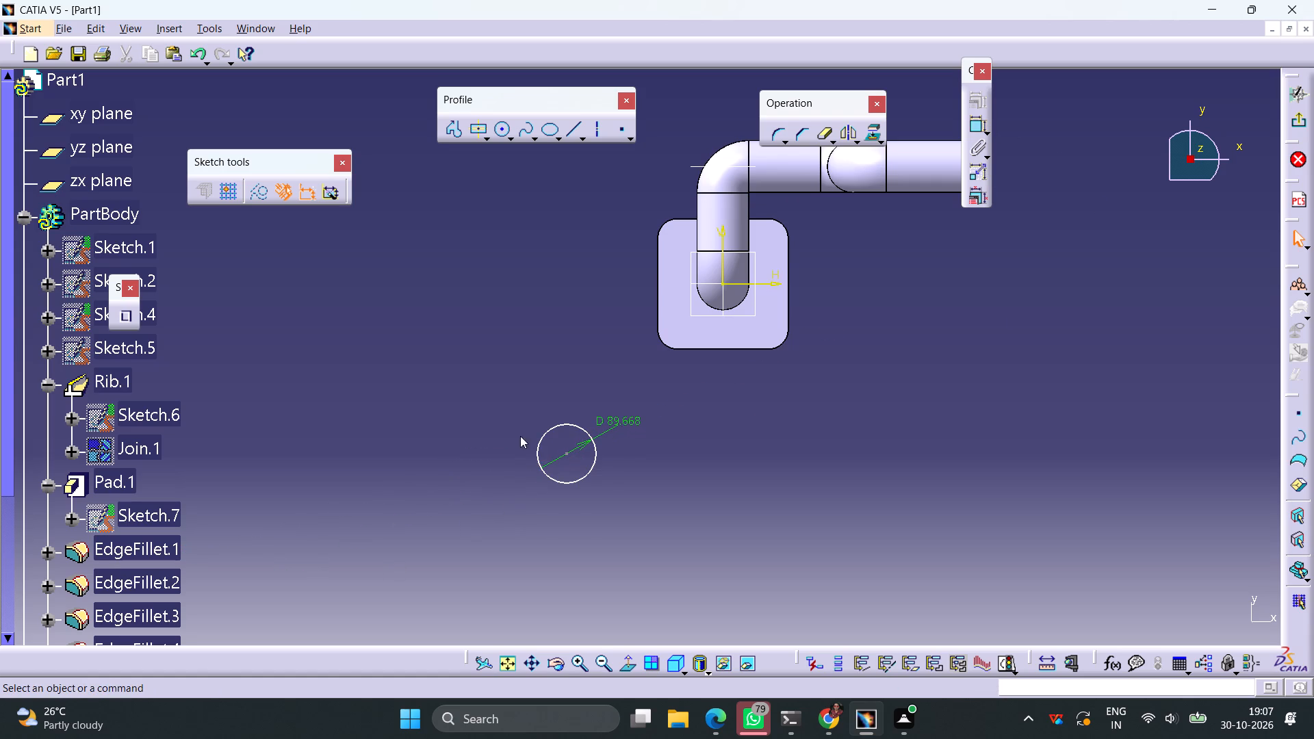
left_click(197, 478)
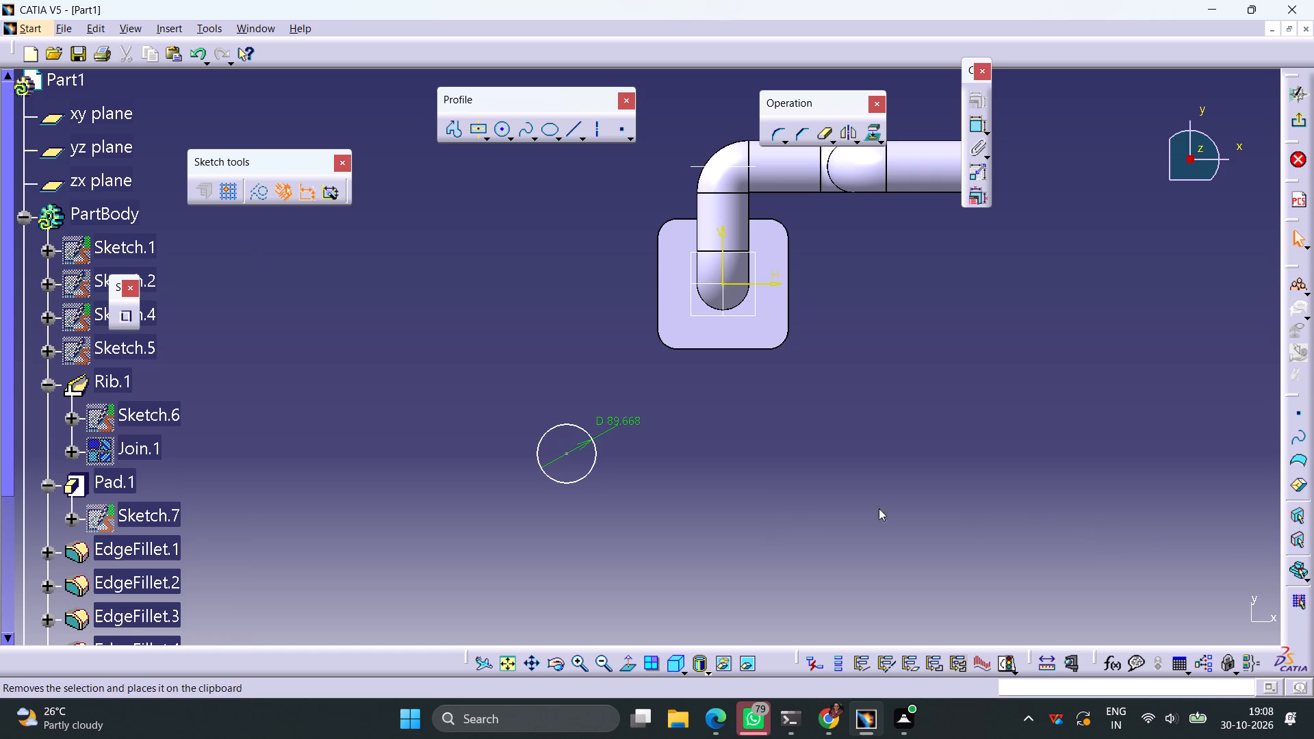
double_click(624, 424)
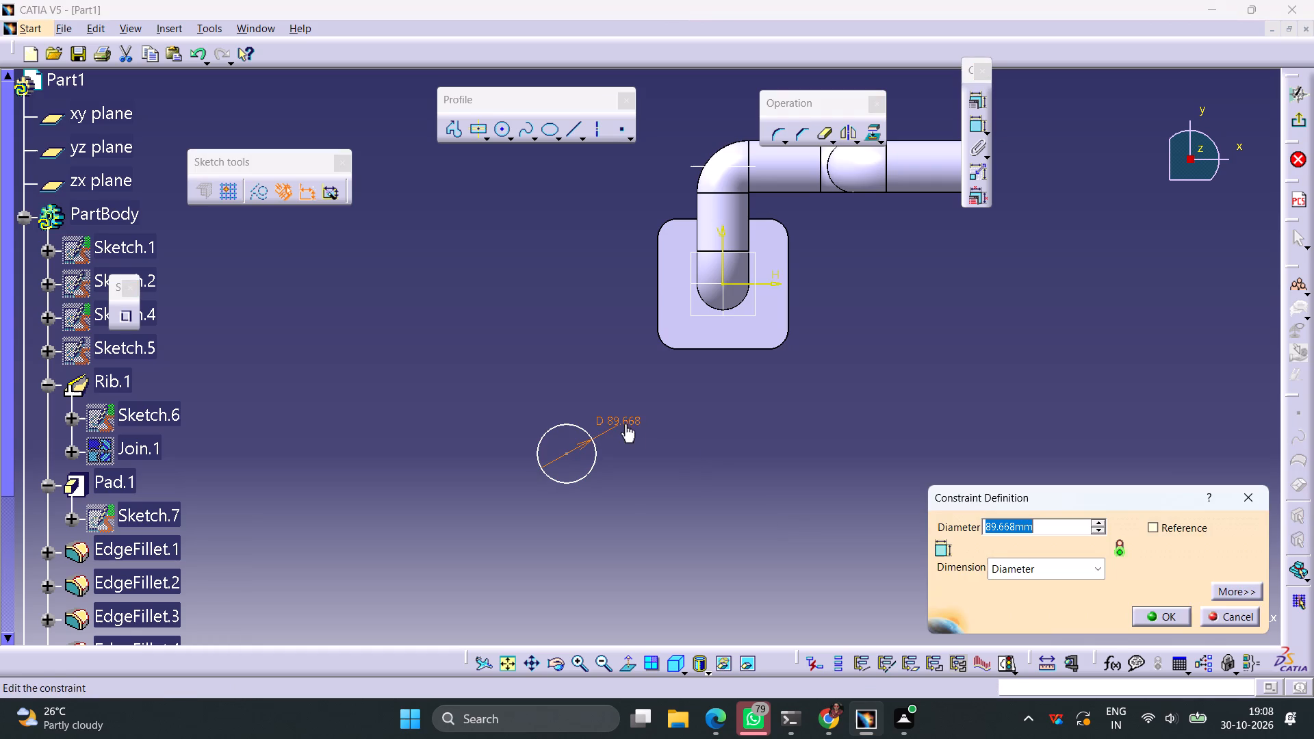
key("4")
key("2")
key("Return")
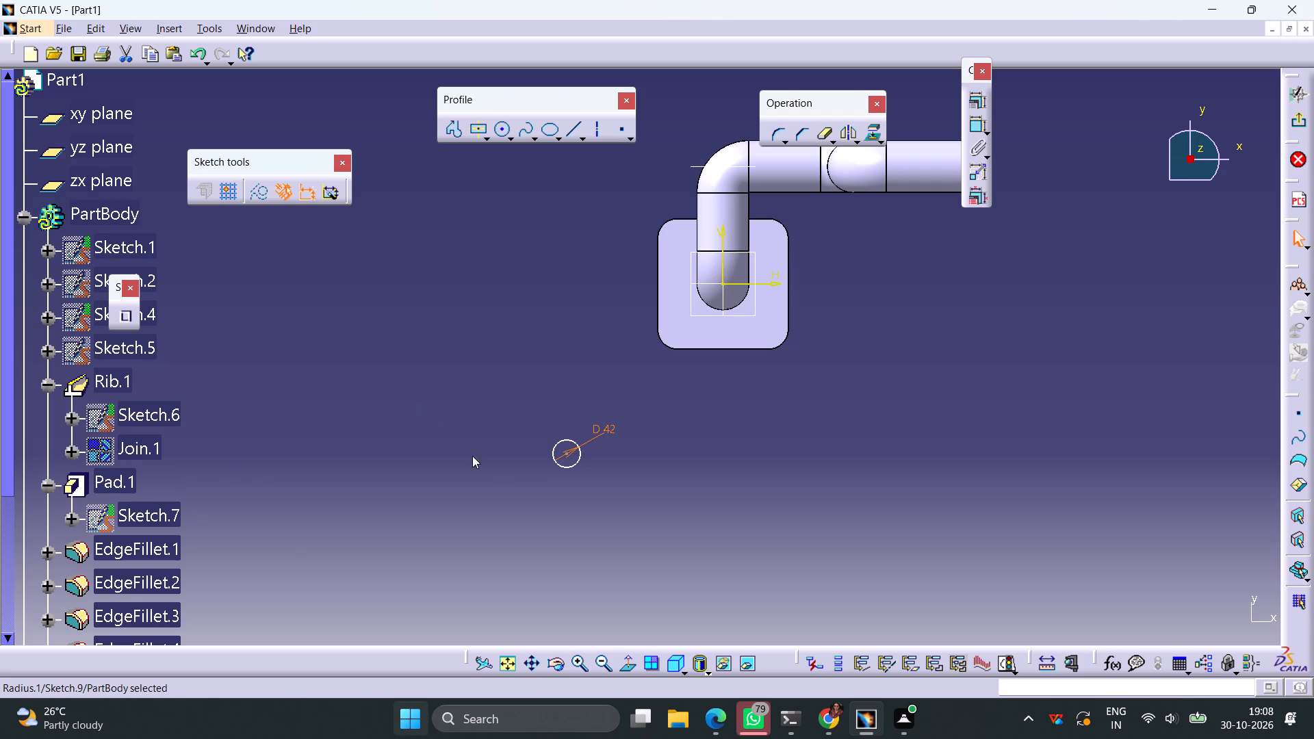
Constrain the 42 mm circle concentric with the flange's lower-left rounded corner.
left_click(571, 467)
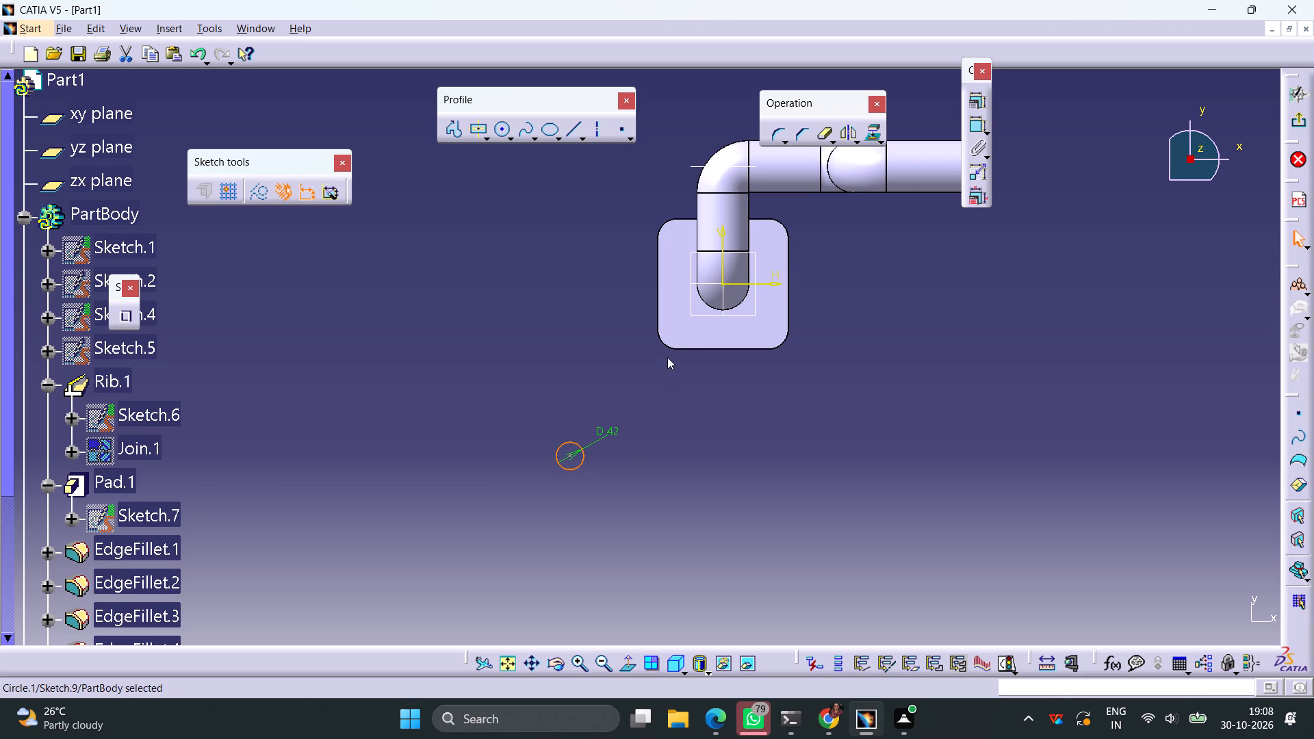
left_click(667, 348, "ctrl")
left_click(977, 103)
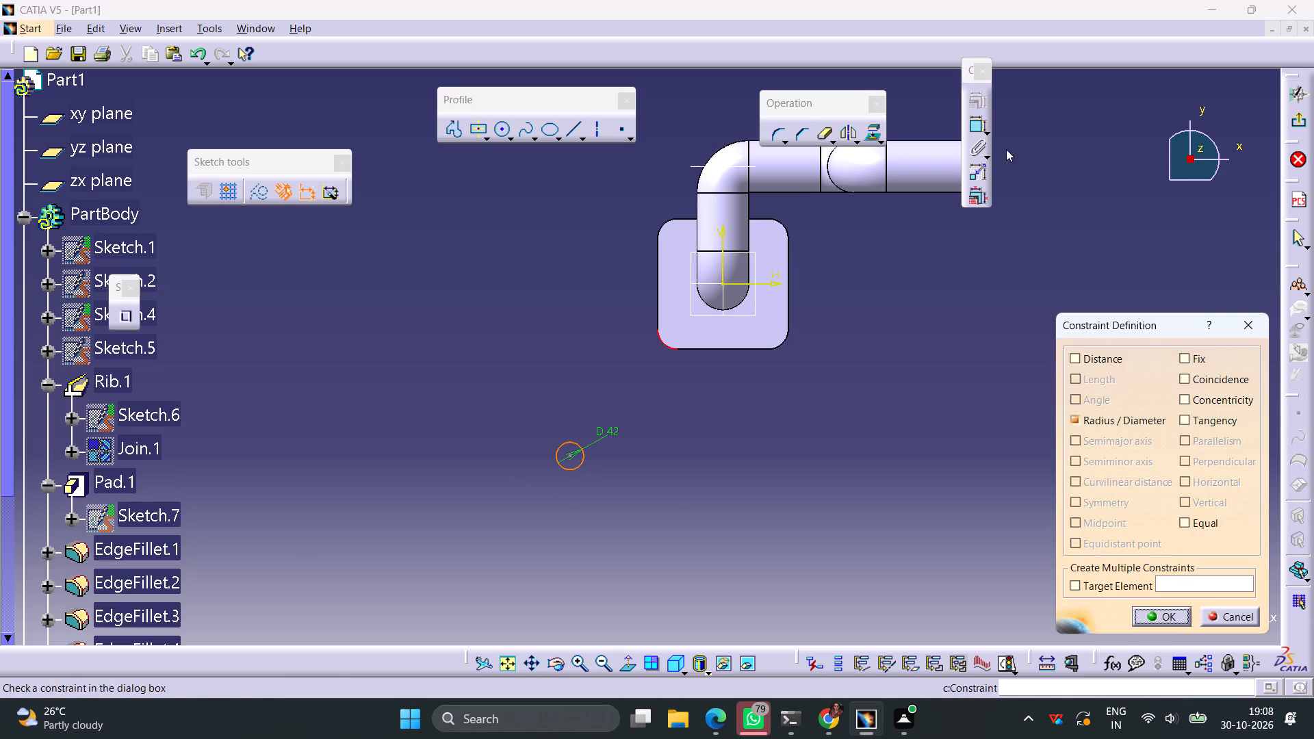
left_click(1208, 408)
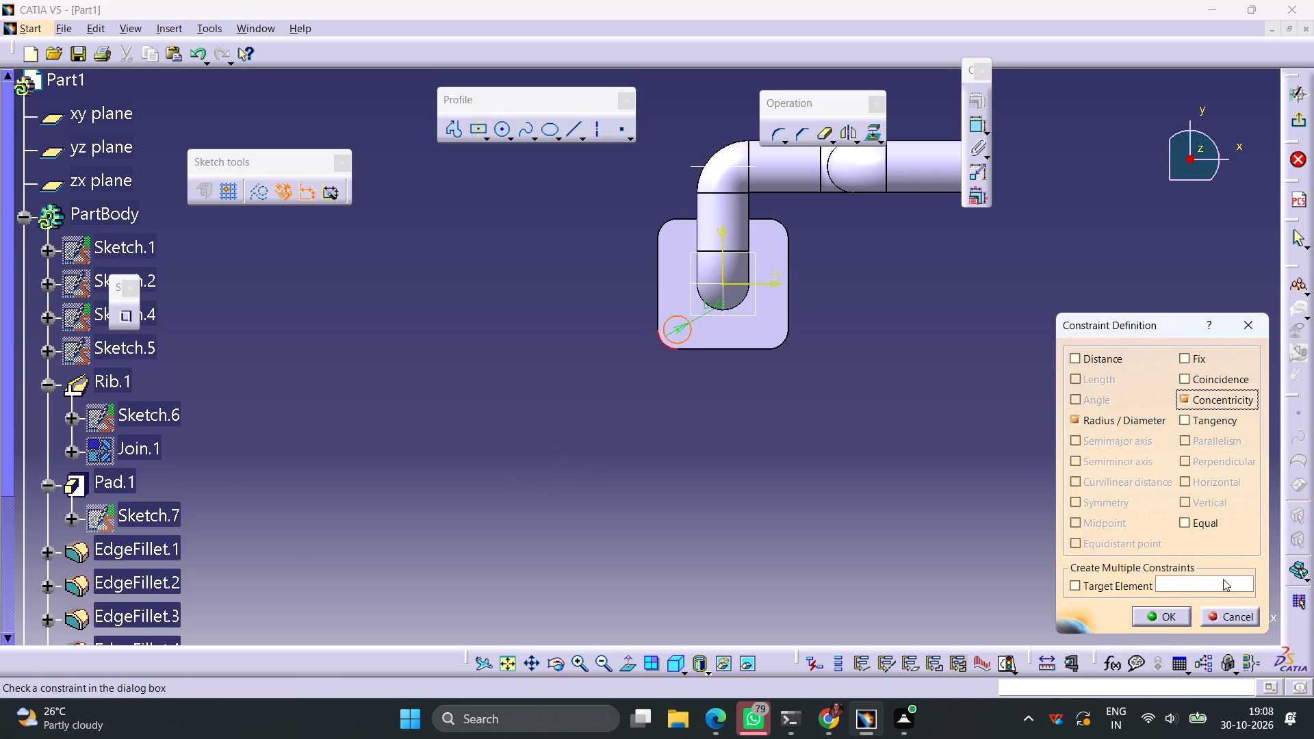
left_click(1166, 624)
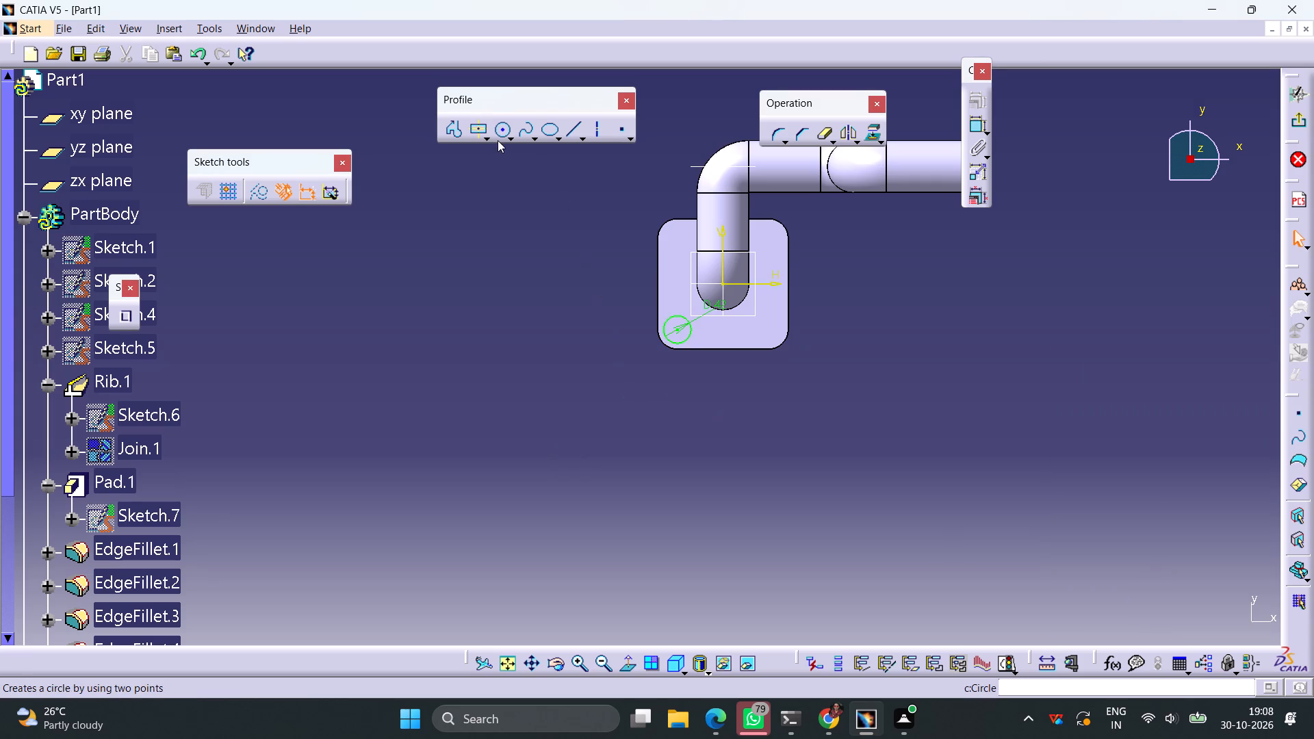
Draw a second circle outside the plate, on its left side, and dimension its diameter to 42 mm.
left_click(501, 135)
left_click(492, 321)
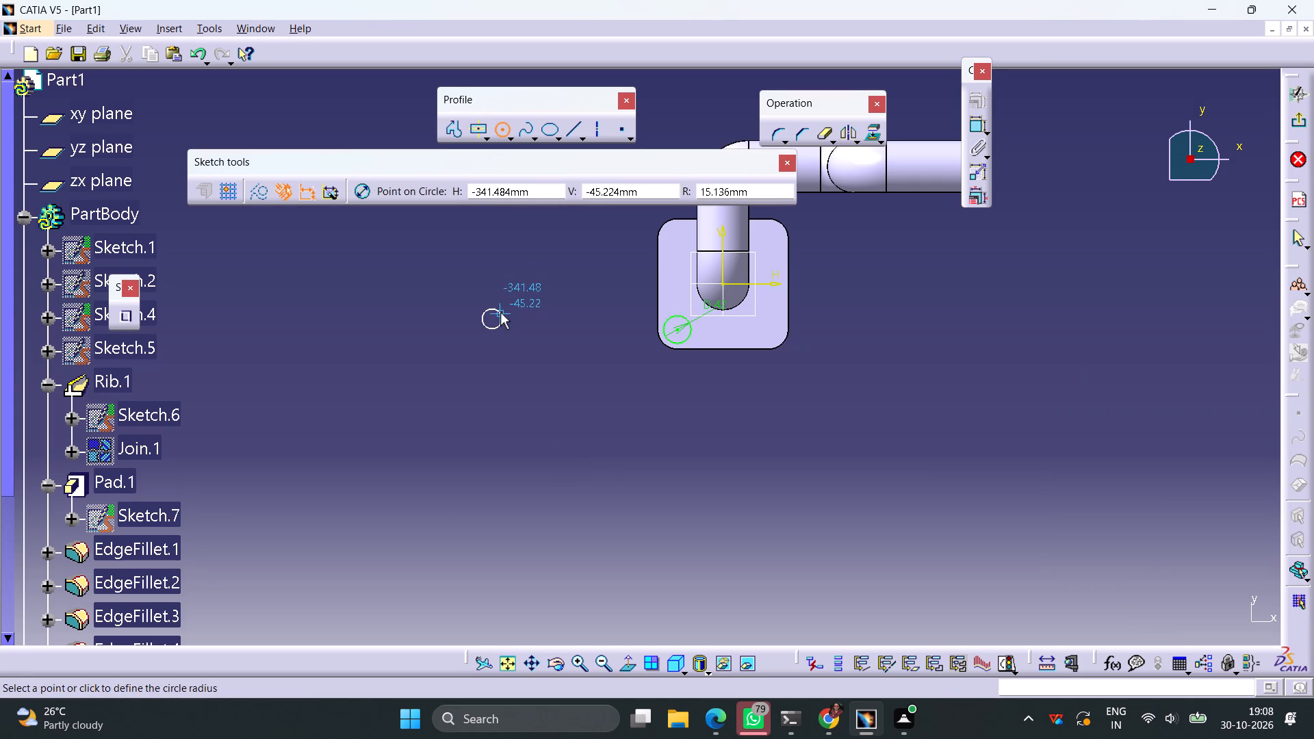
left_click(500, 313)
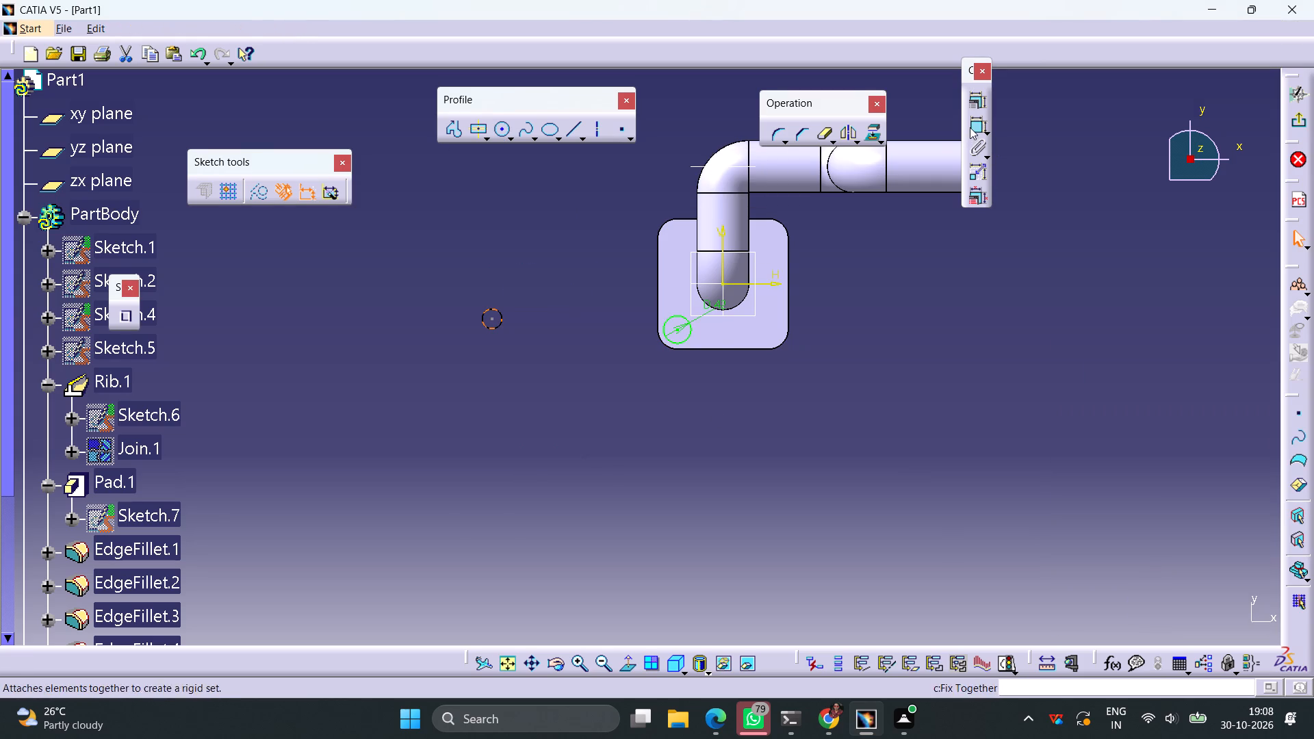
left_click(970, 127)
left_click(530, 344)
double_click(538, 343)
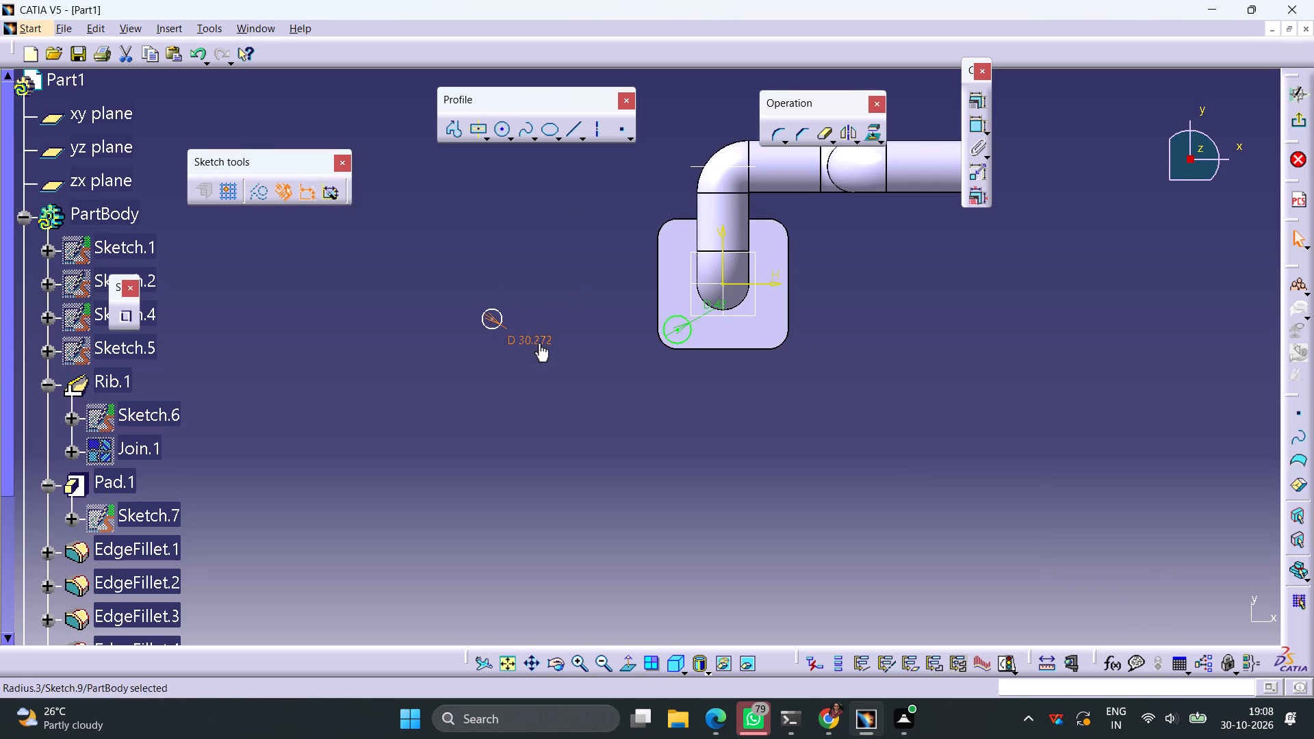
type("42")
key("Return")
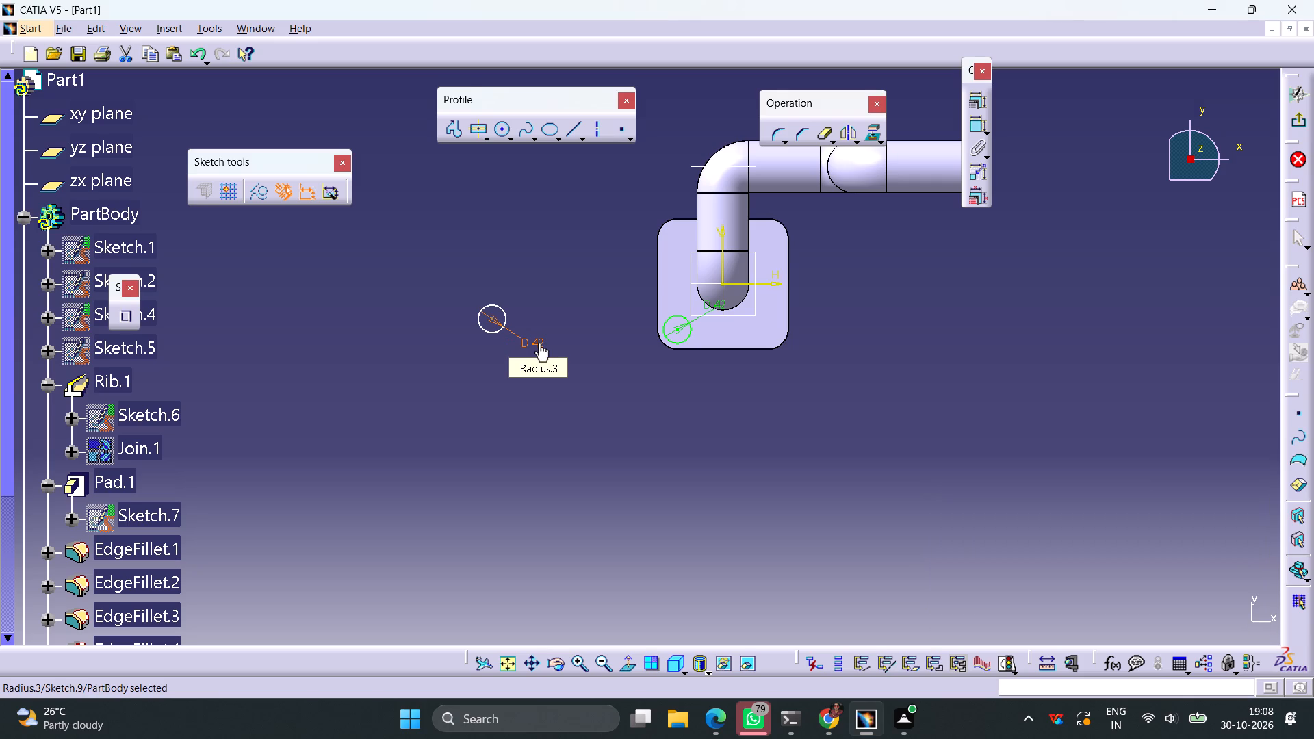
Constrain the second circle concentric with the flange's upper-left rounded corner.
left_click(491, 330)
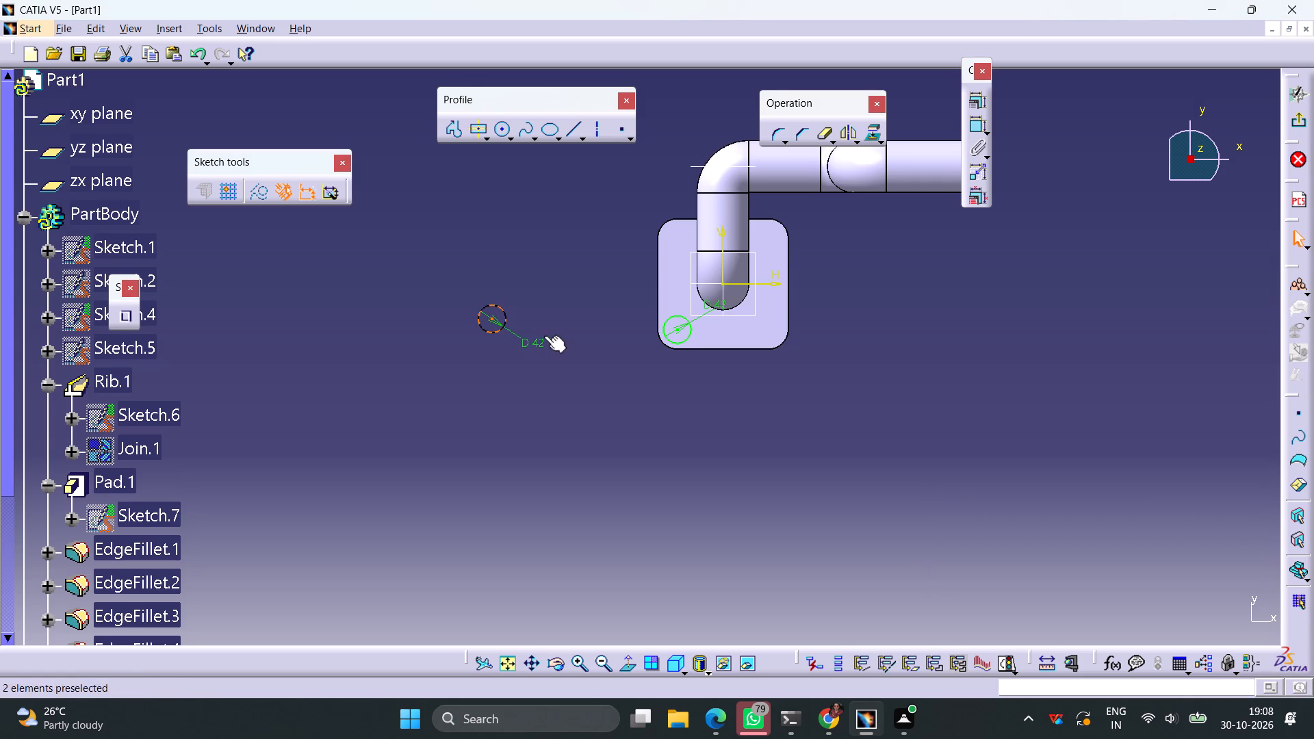
left_click(669, 229, "ctrl")
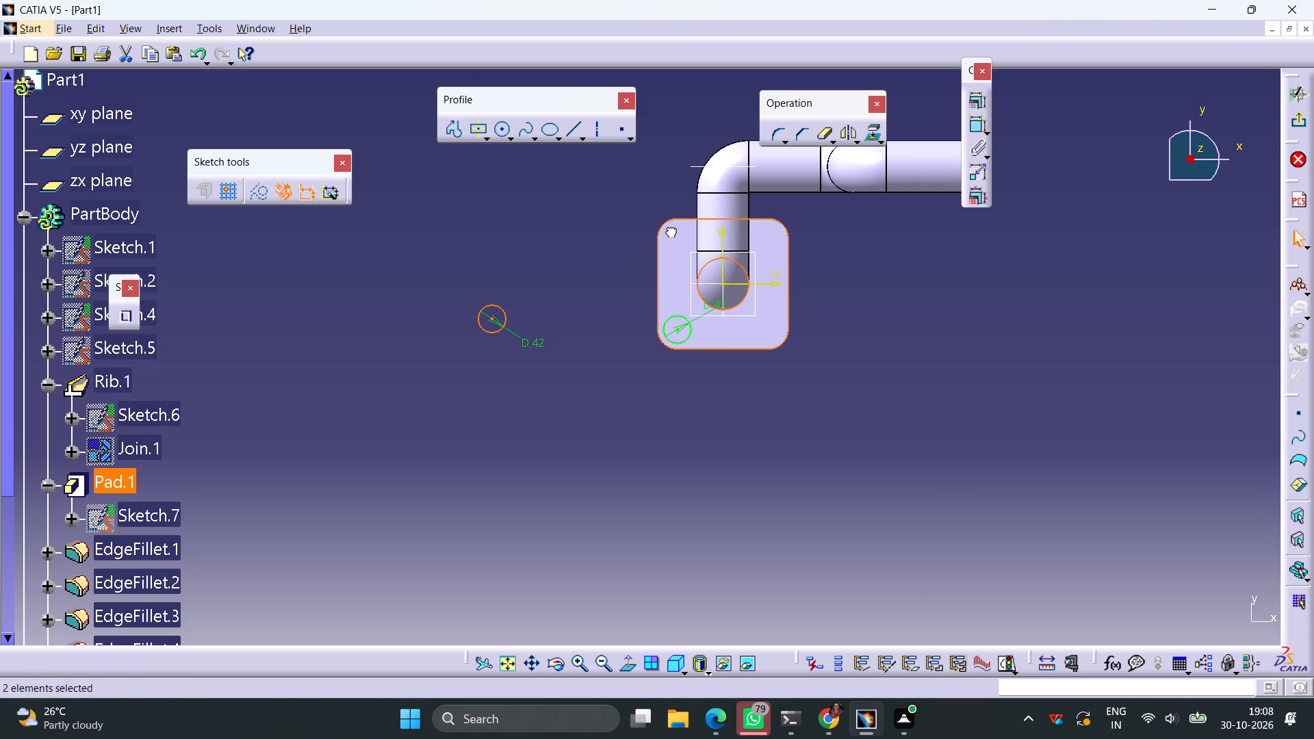
left_click(936, 330)
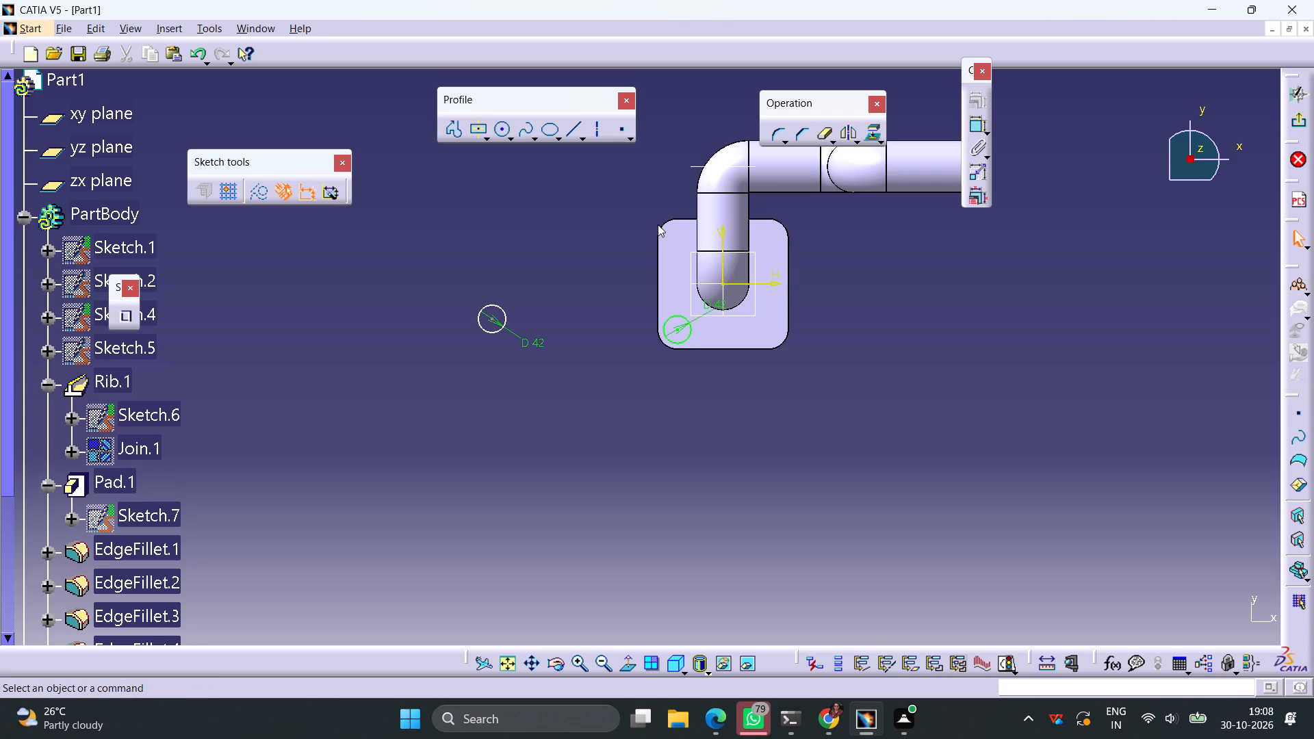
left_click(664, 226)
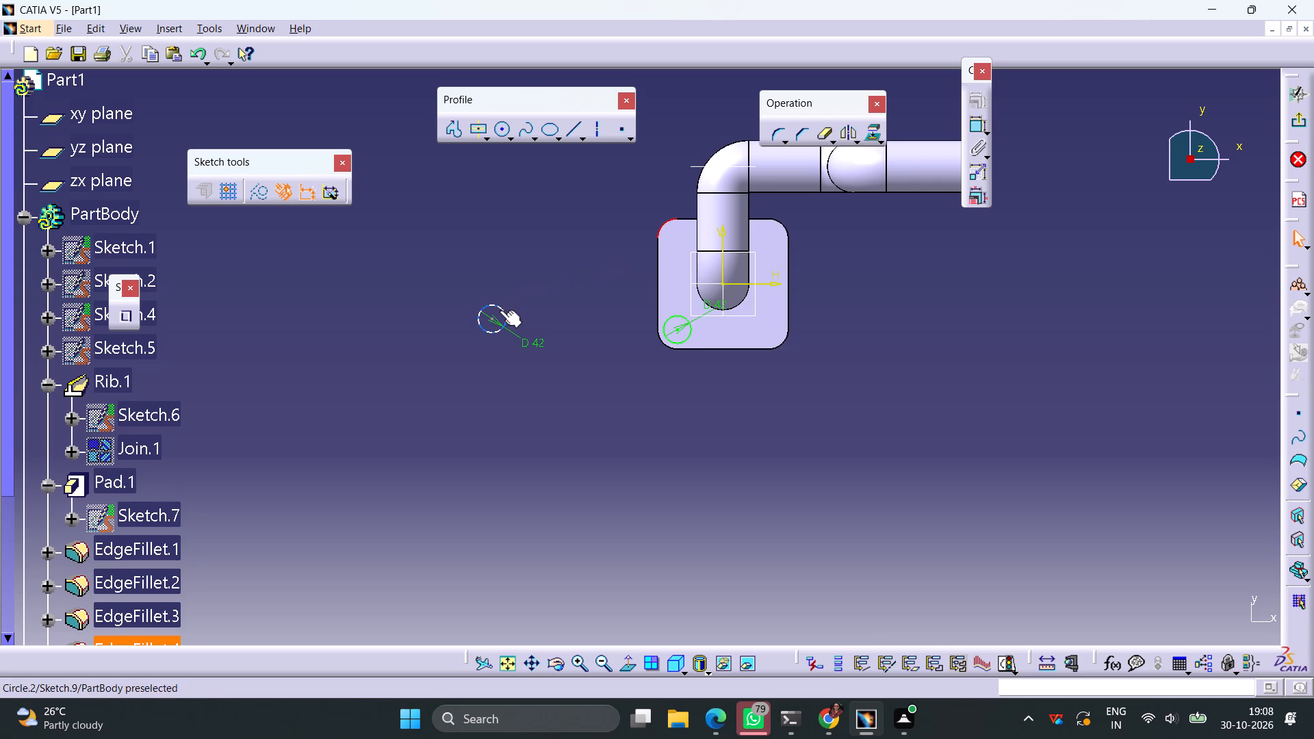
left_click(500, 310, "ctrl")
left_click(978, 103)
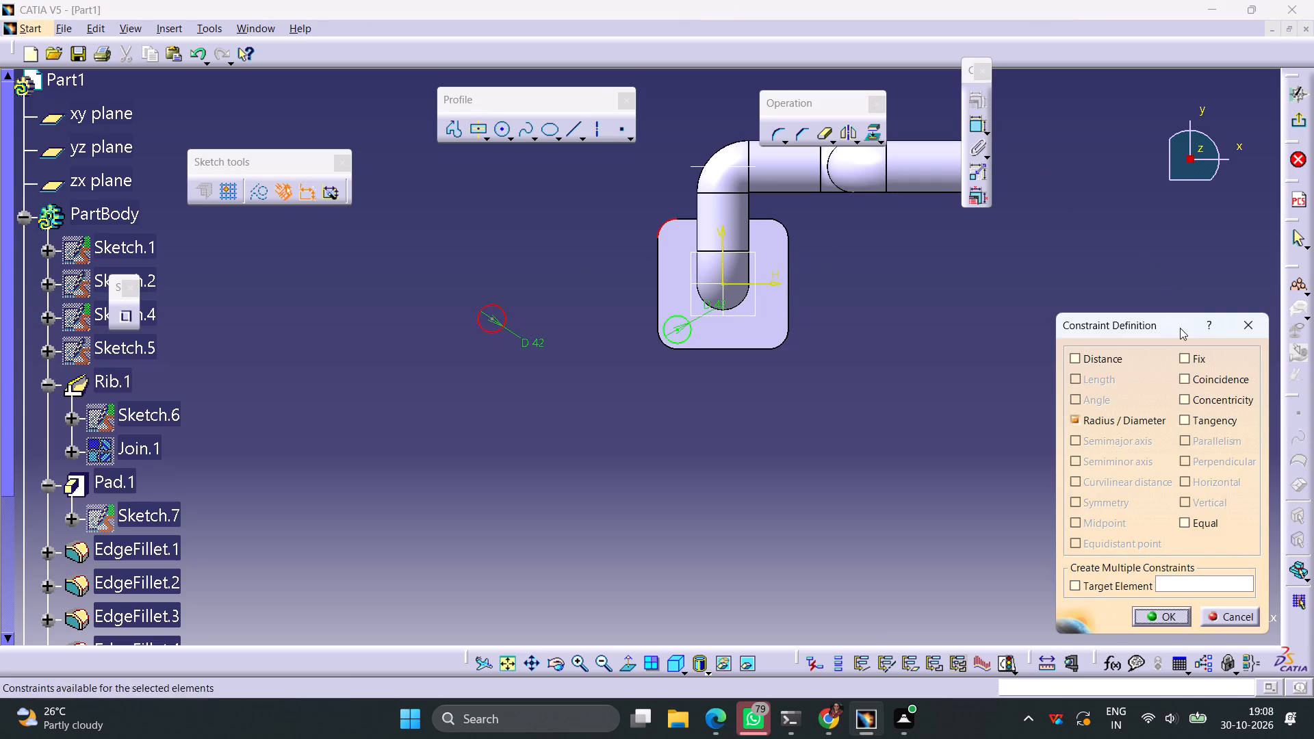
left_click(1204, 396)
left_click(1159, 614)
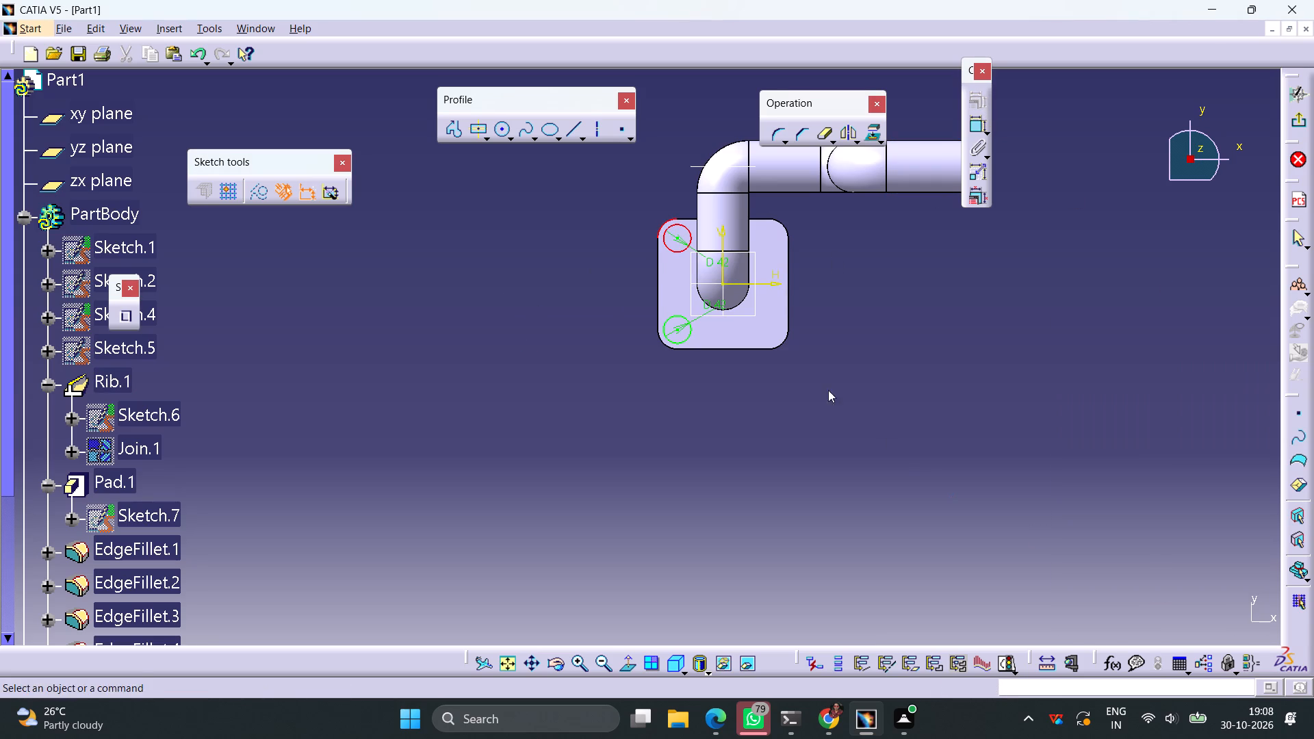
Draw a third circle outside the plate, on its right side, and dimension its diameter to 42 mm.
left_click(502, 133)
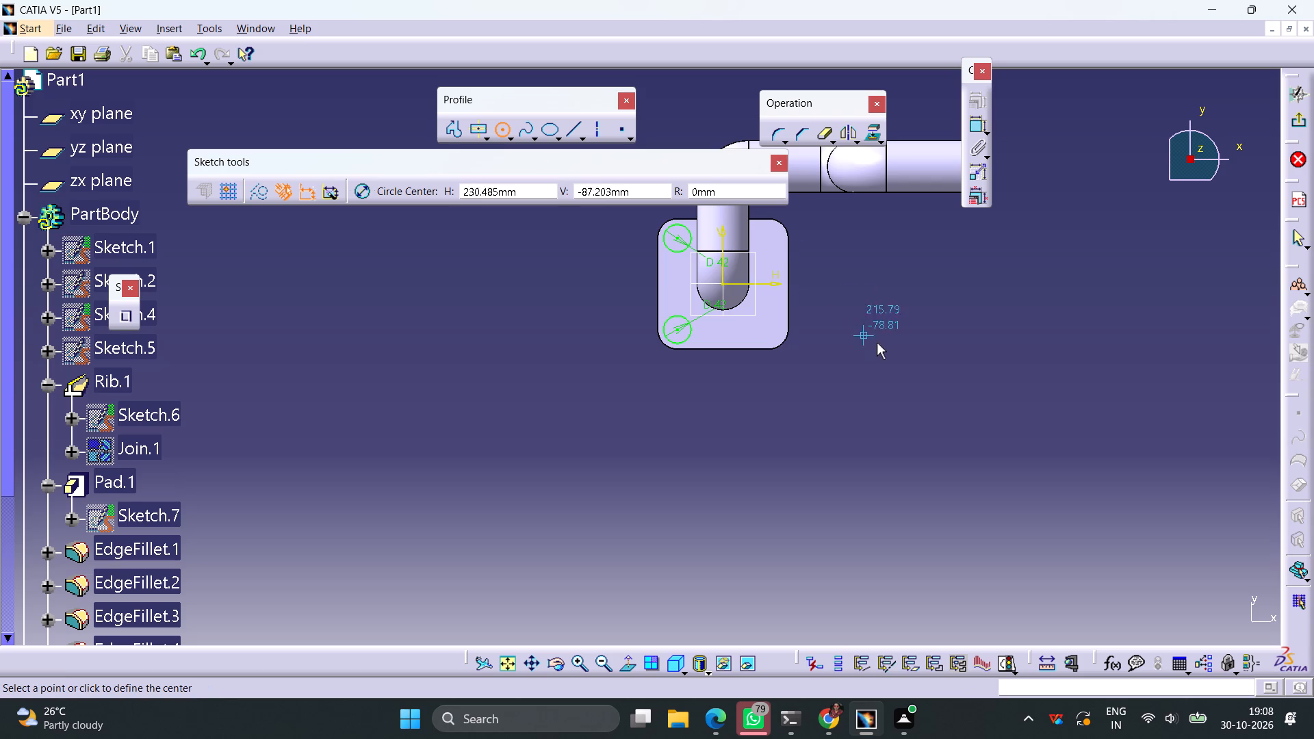
left_click(877, 352)
left_click(894, 341)
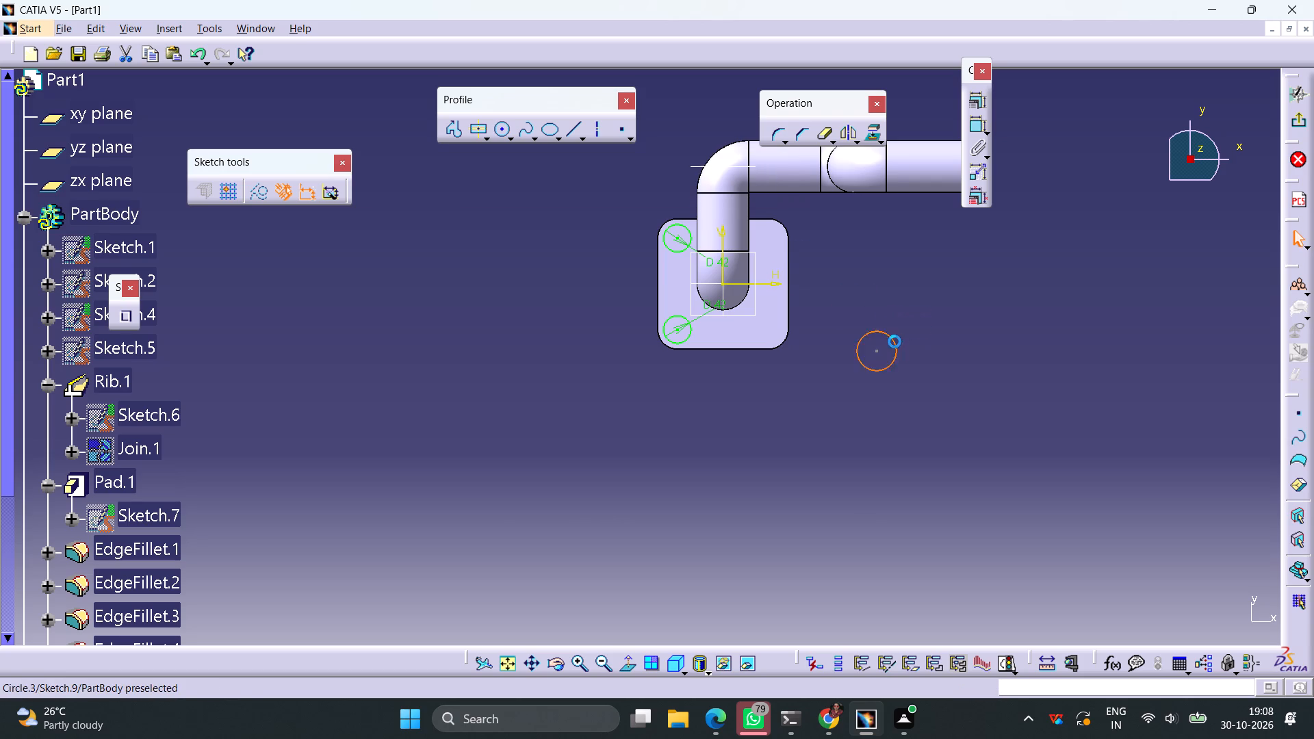
left_click(977, 122)
left_click(944, 340)
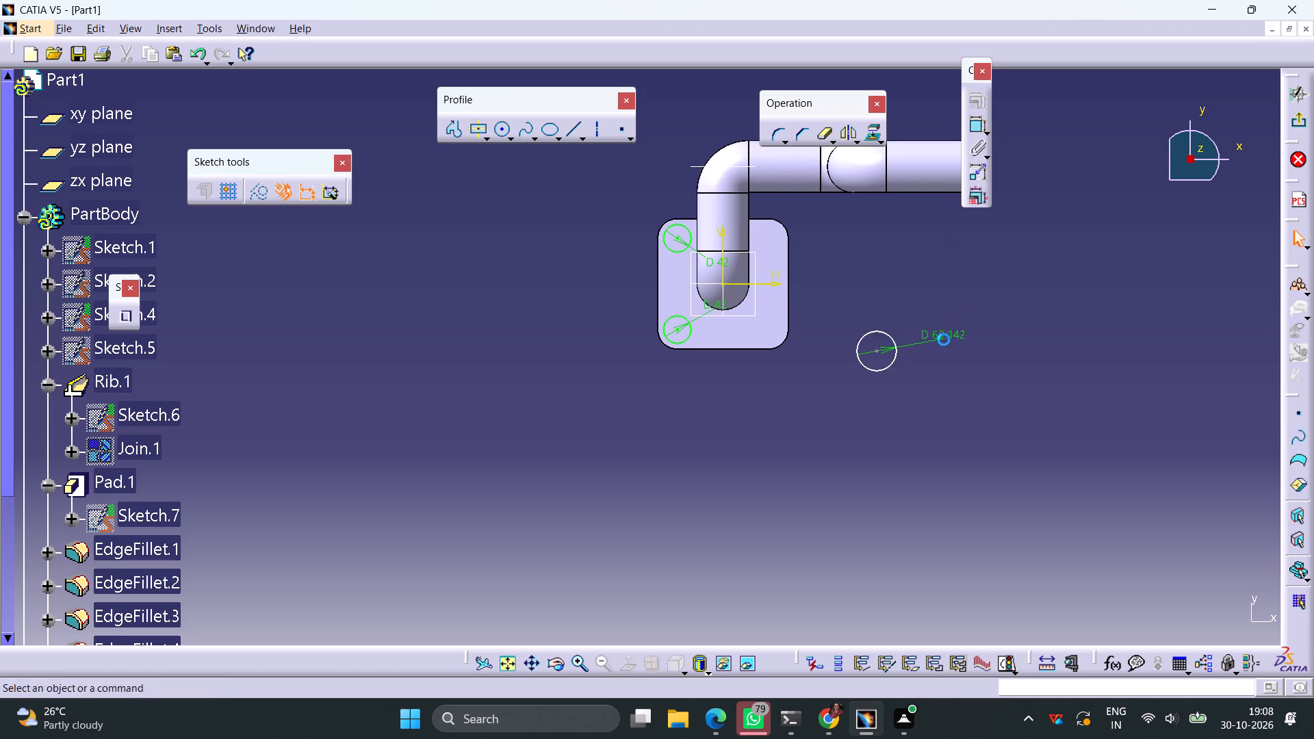
double_click(951, 335)
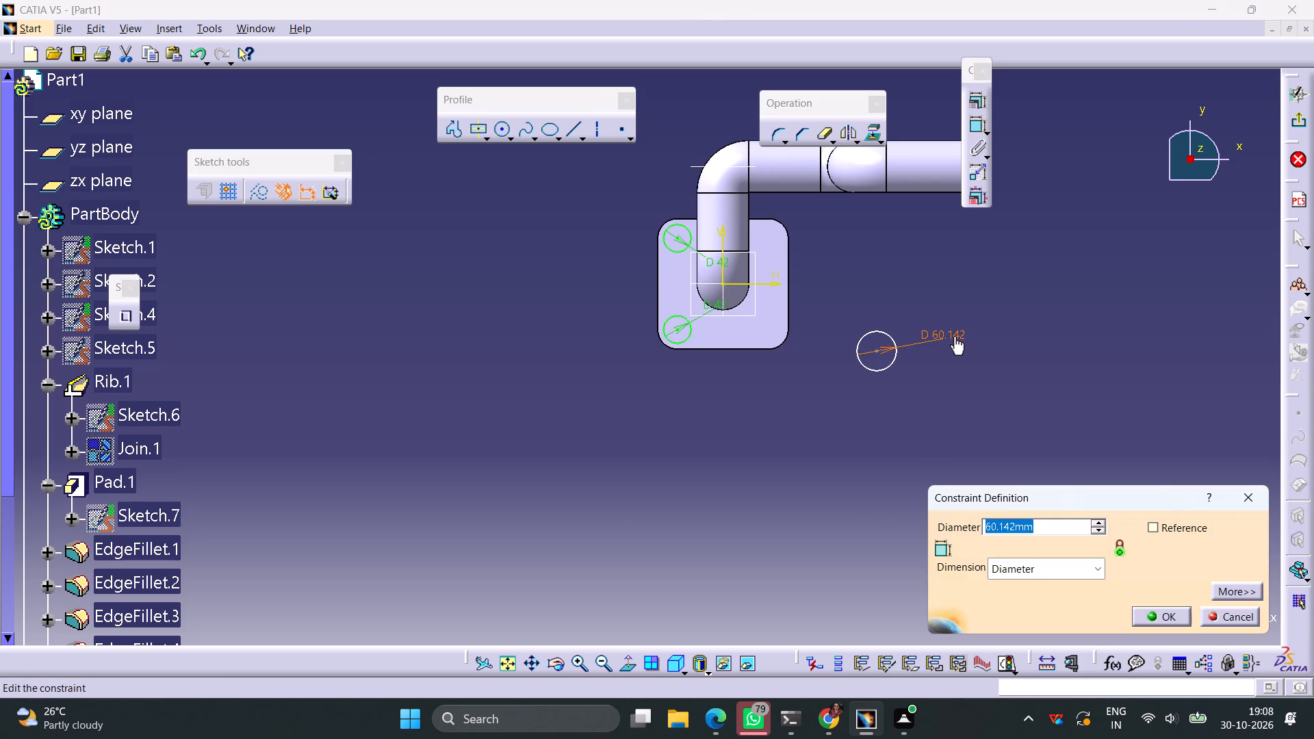
type("42")
key("Return")
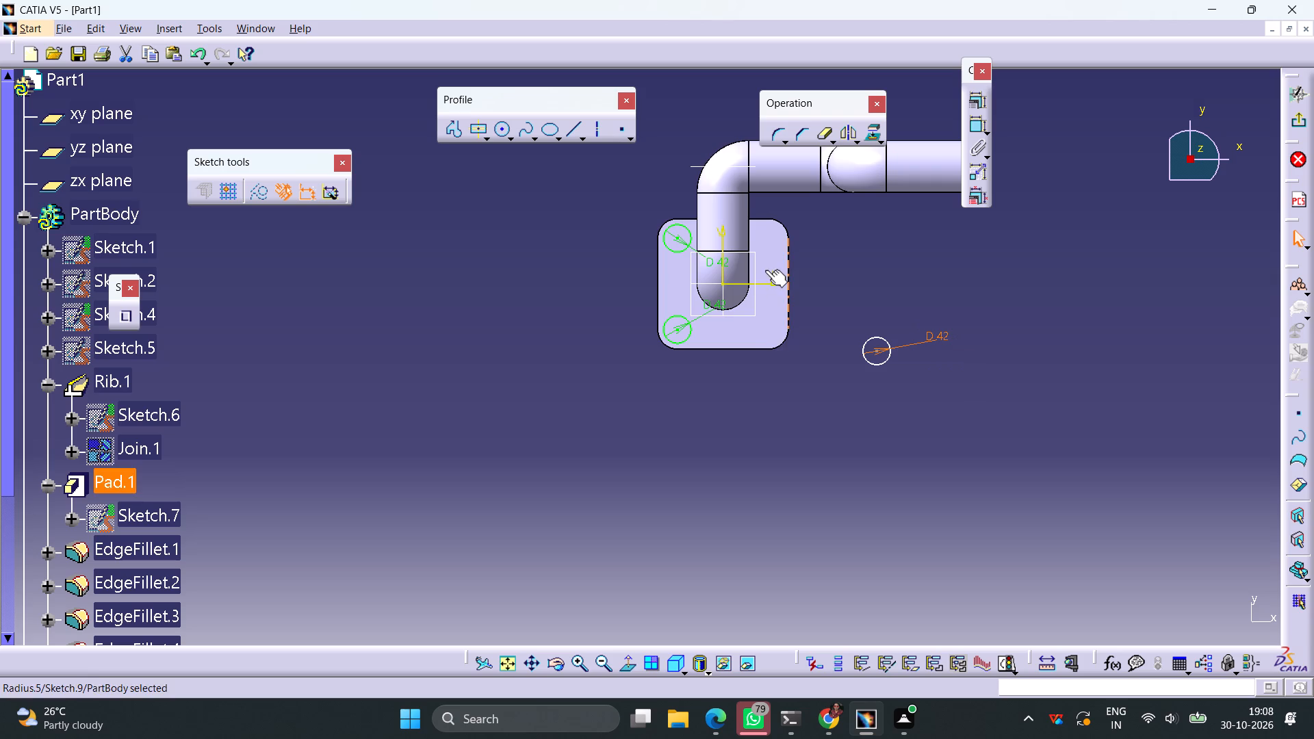
Constrain the third circle concentric with the flange's lower-right rounded corner.
left_click(879, 364)
left_click(782, 343, "ctrl")
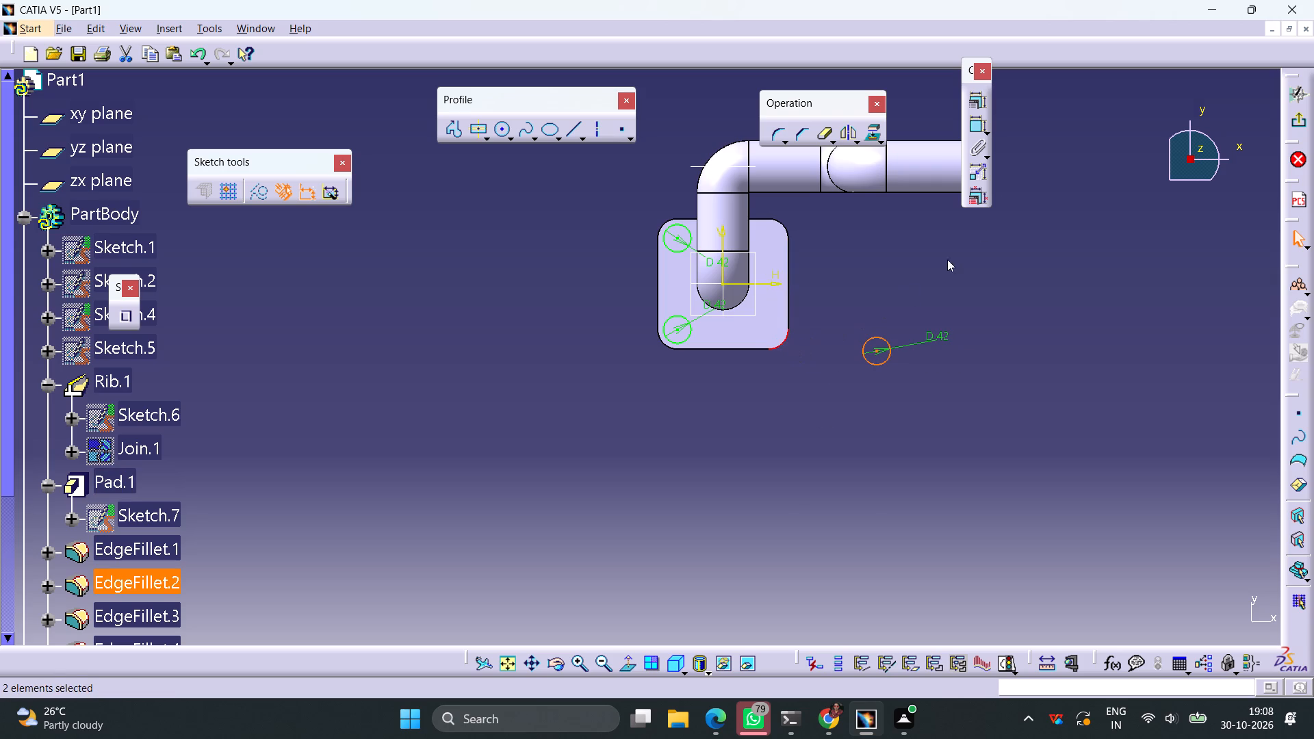
left_click(972, 104)
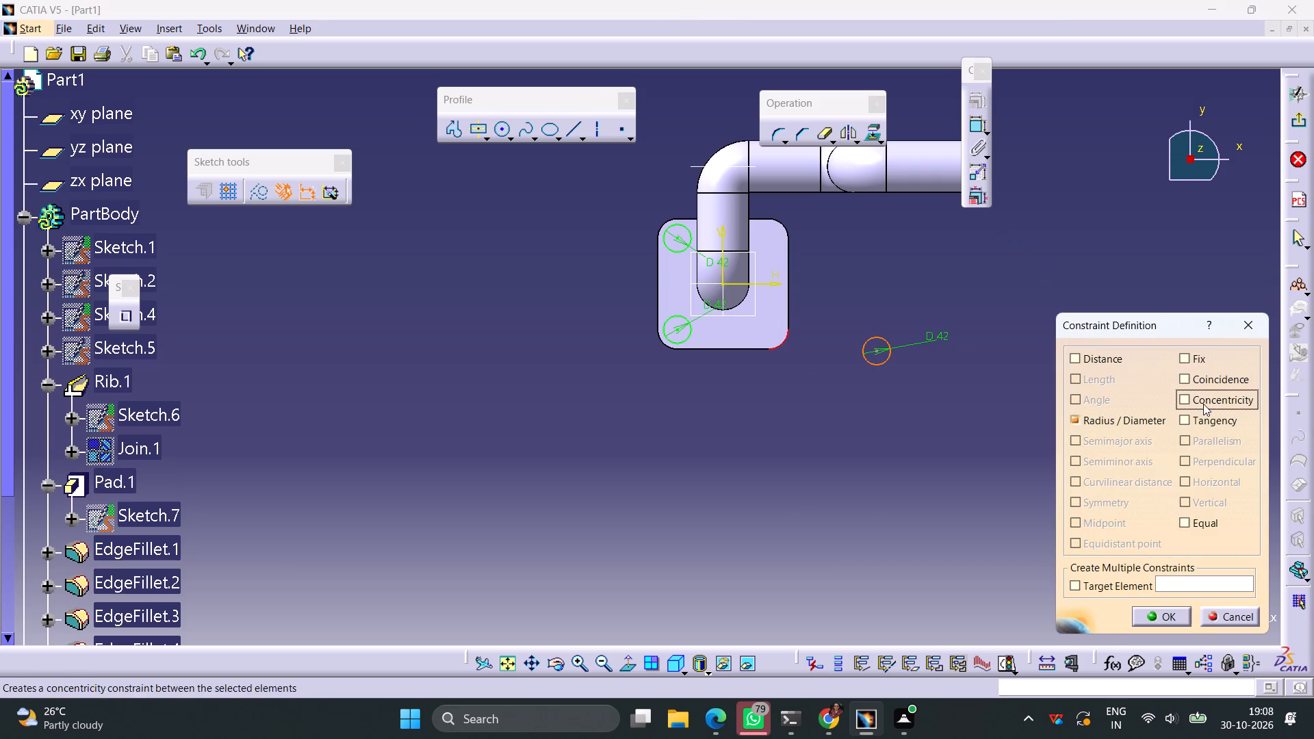
left_click(1203, 402)
left_click(1167, 610)
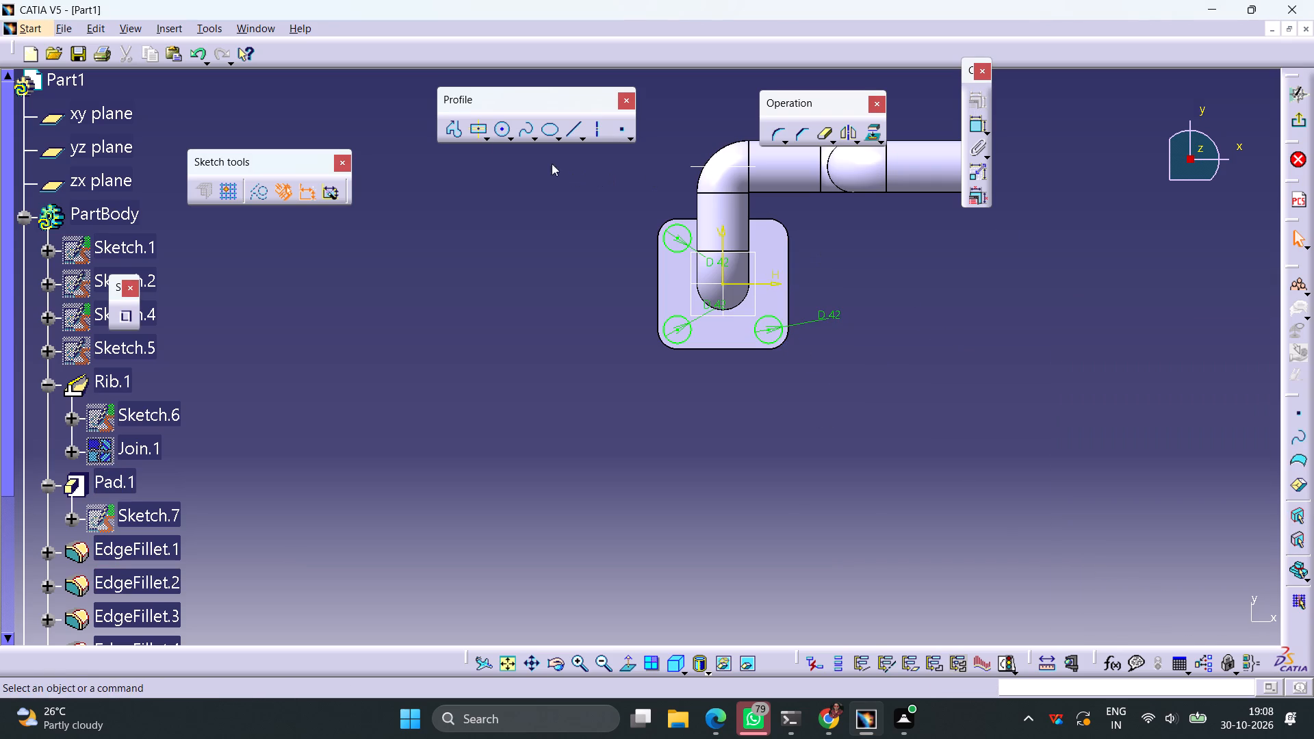
Draw a fourth circle outside the plate, below the horizontal pipe, and dimension its diameter to 42 mm.
left_click(501, 135)
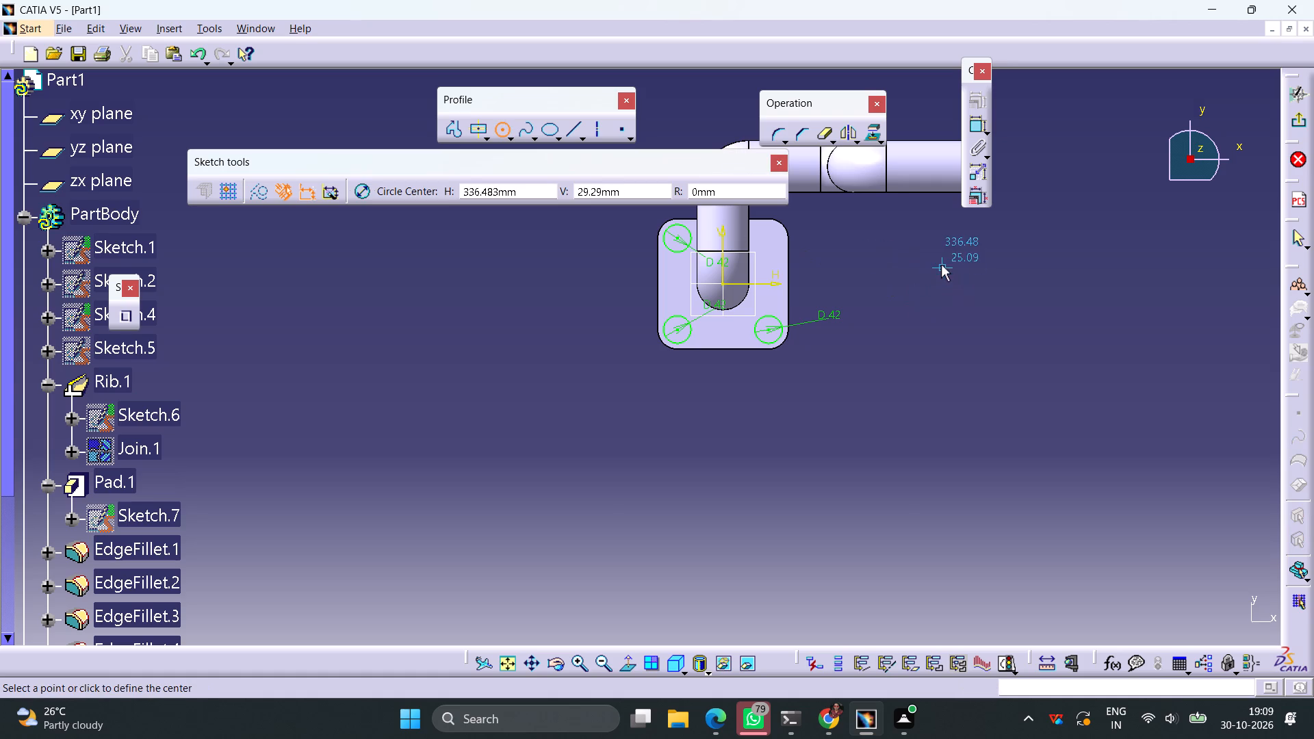
left_click(940, 263)
left_click(946, 248)
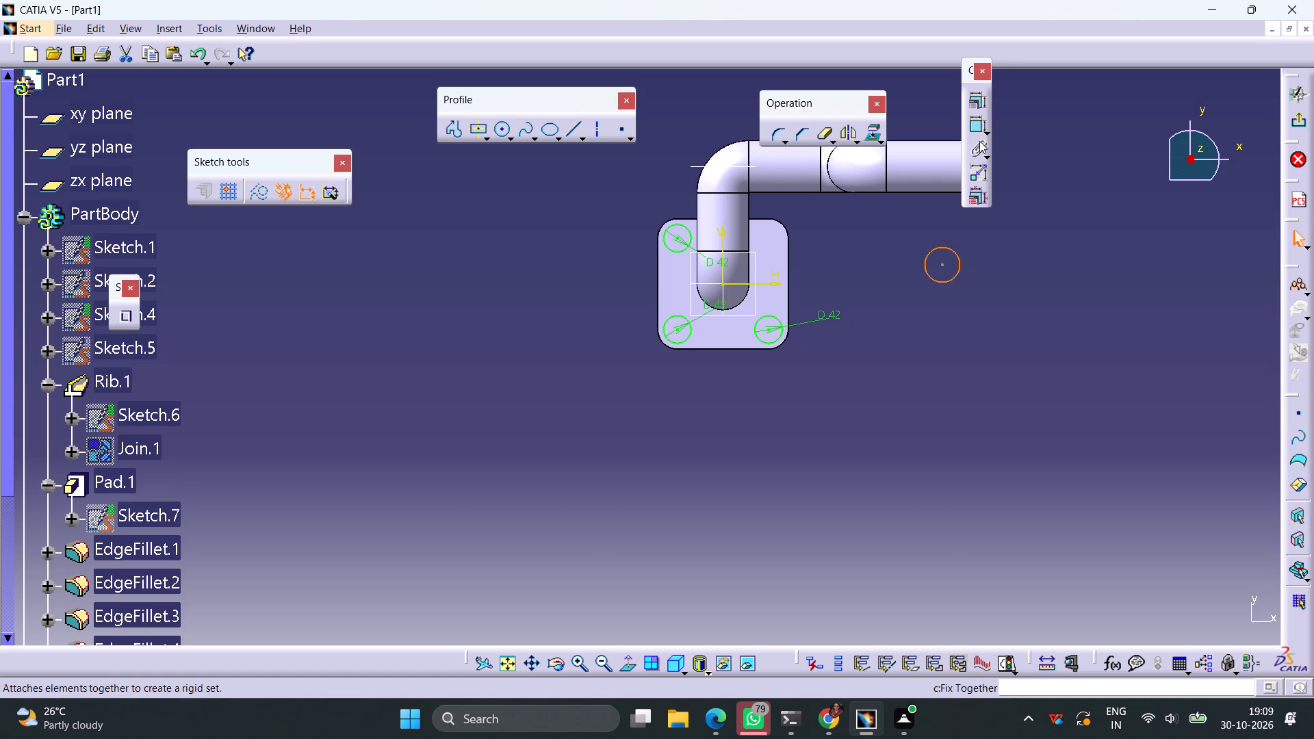
left_click(973, 123)
left_click(912, 358)
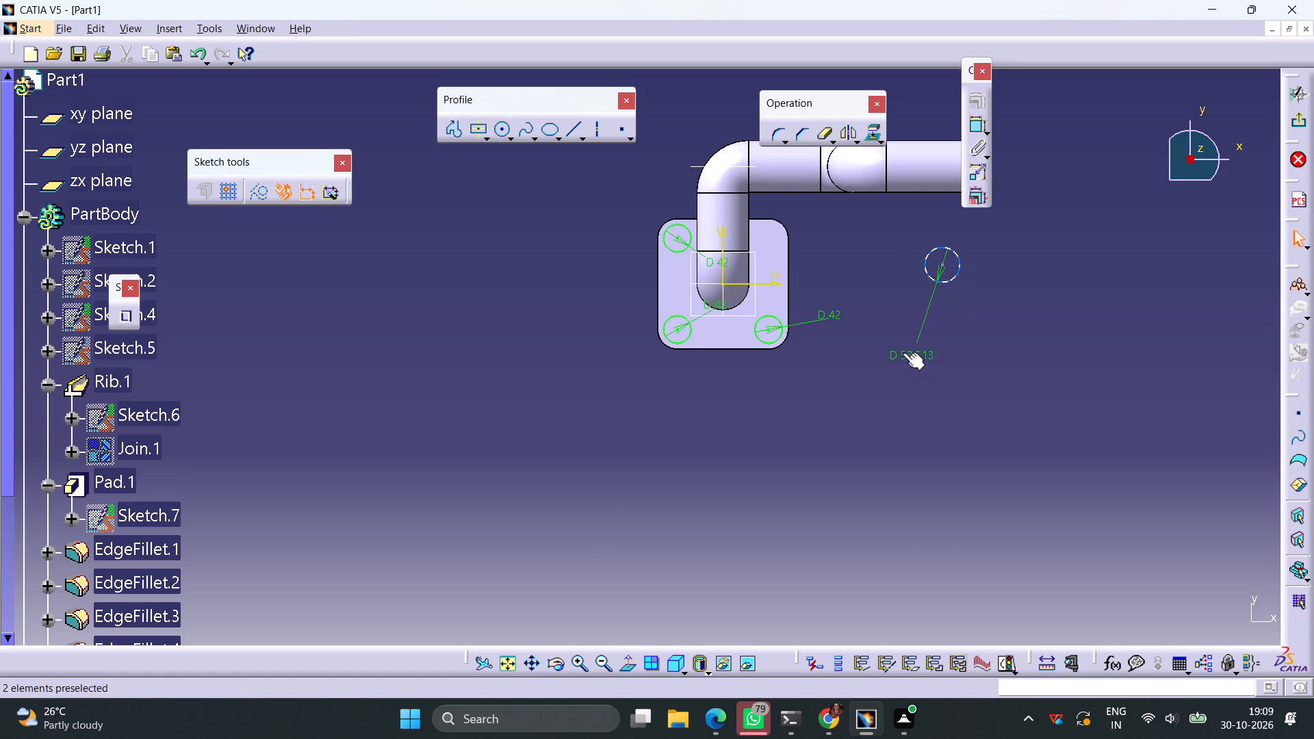
double_click(903, 354)
type("42")
key("Return")
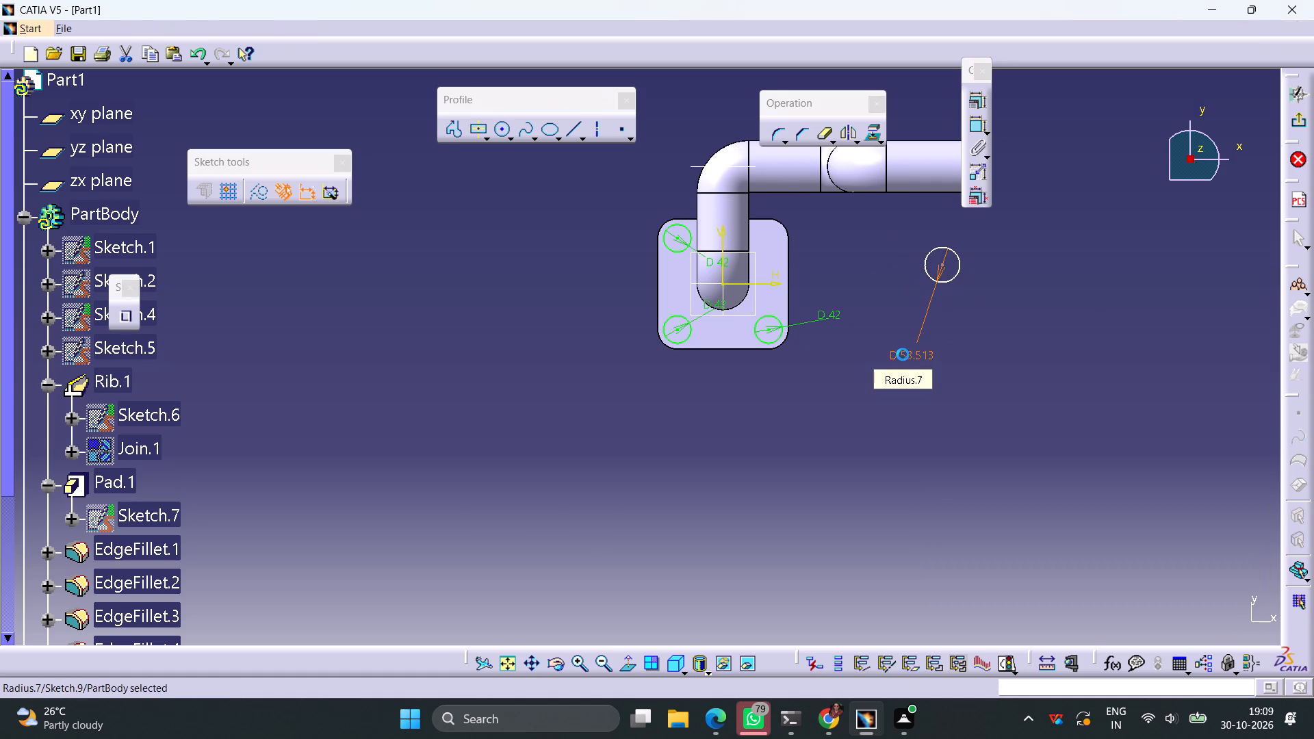
Constrain the fourth circle concentric with the flange's upper-right rounded corner and exit the sketch.
left_click(931, 274)
left_click(786, 229, "ctrl")
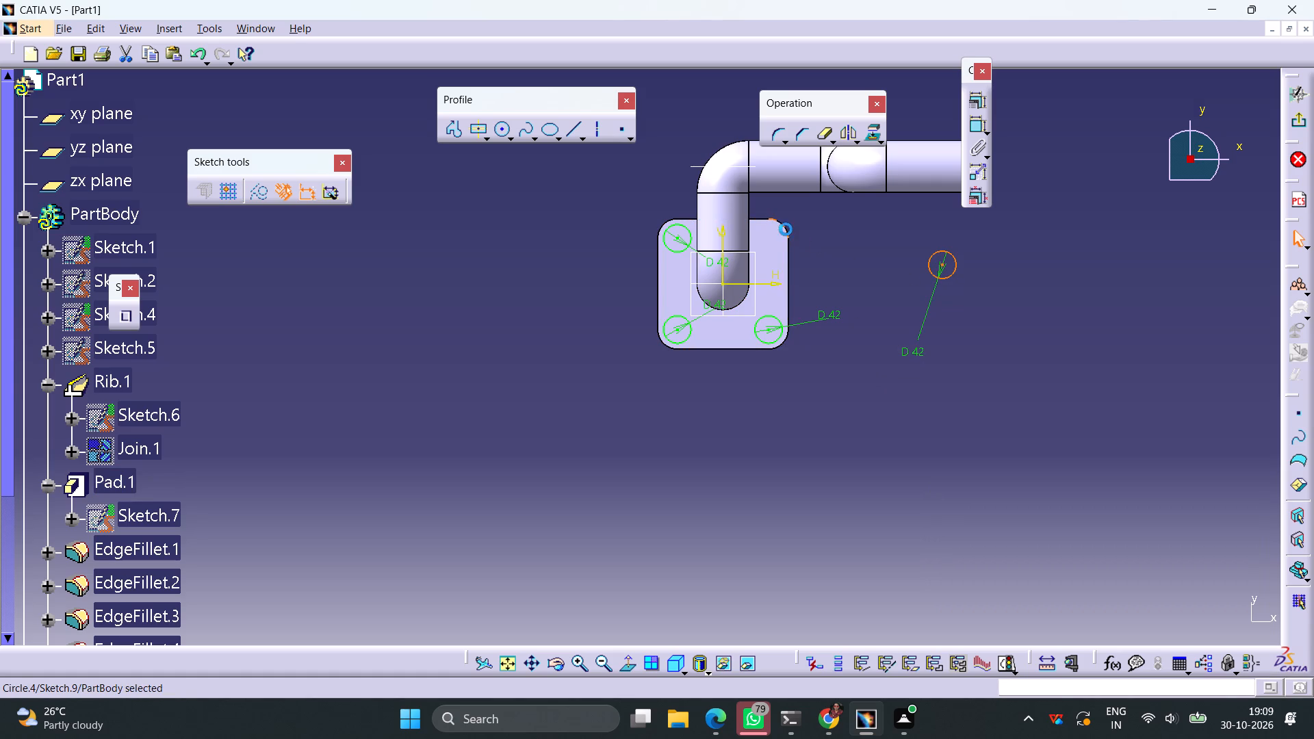
left_click(975, 102)
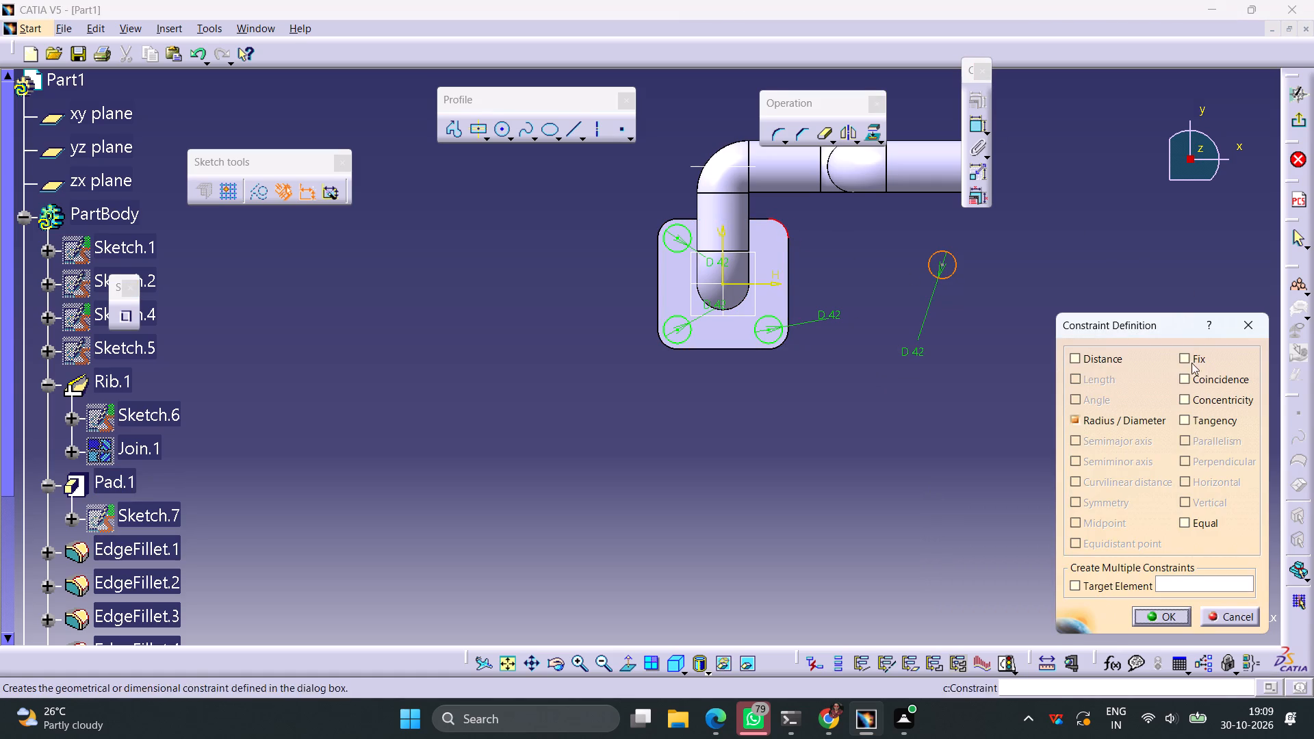
left_click(1216, 401)
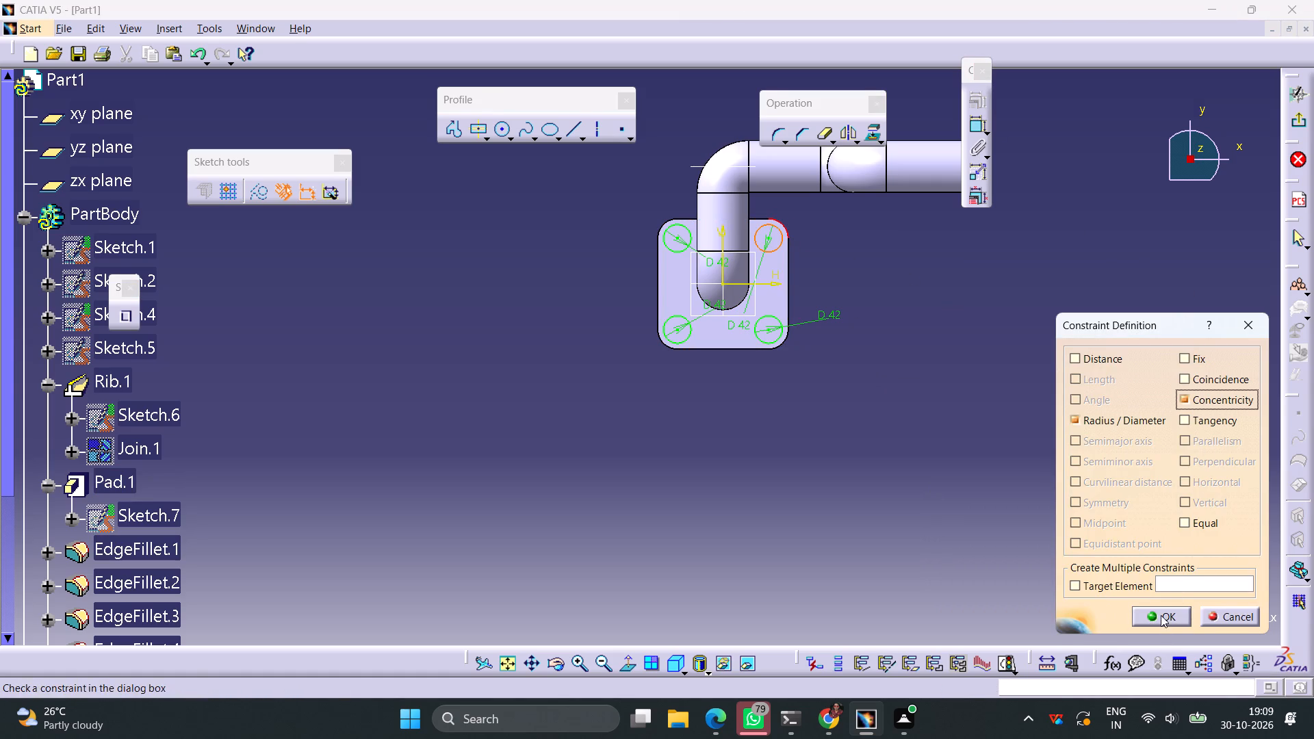
left_click(1161, 615)
left_click(1298, 127)
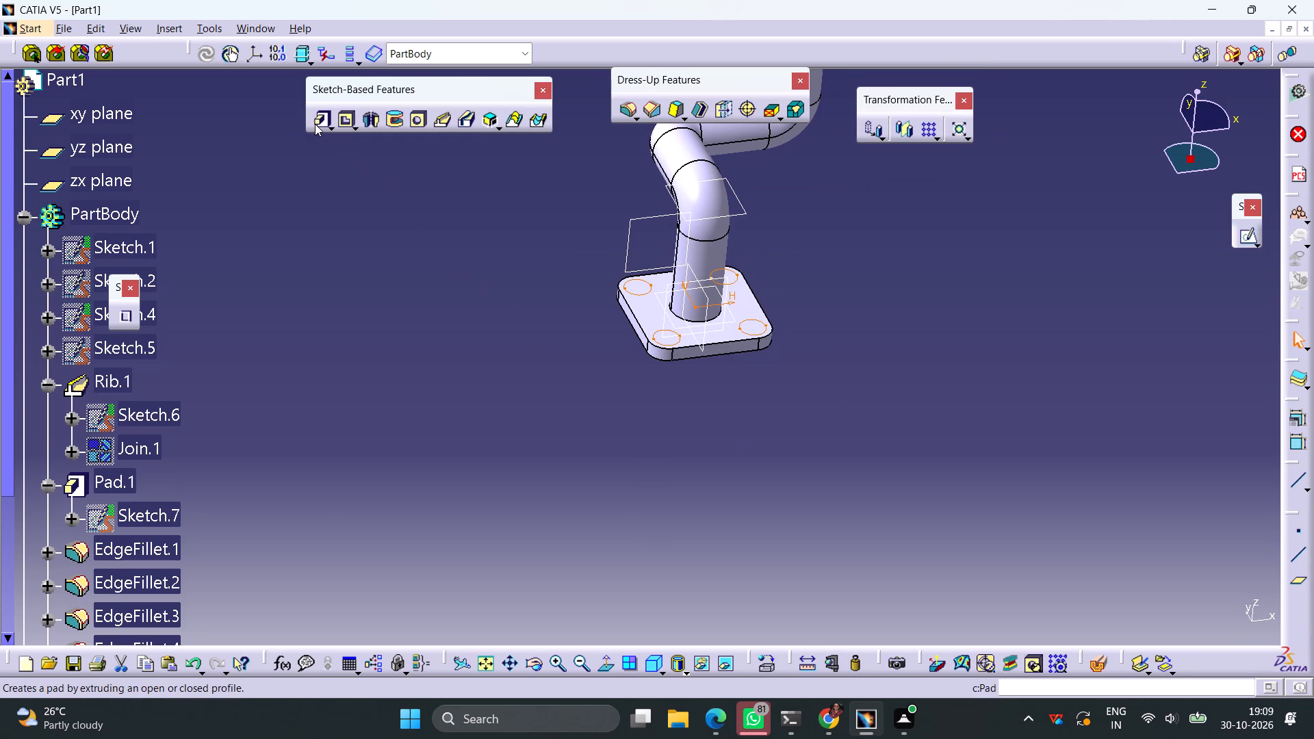
Pad the sketch of four 42 mm corner circles to a length of 5 mm to form bosses on the flange.
left_click(315, 124)
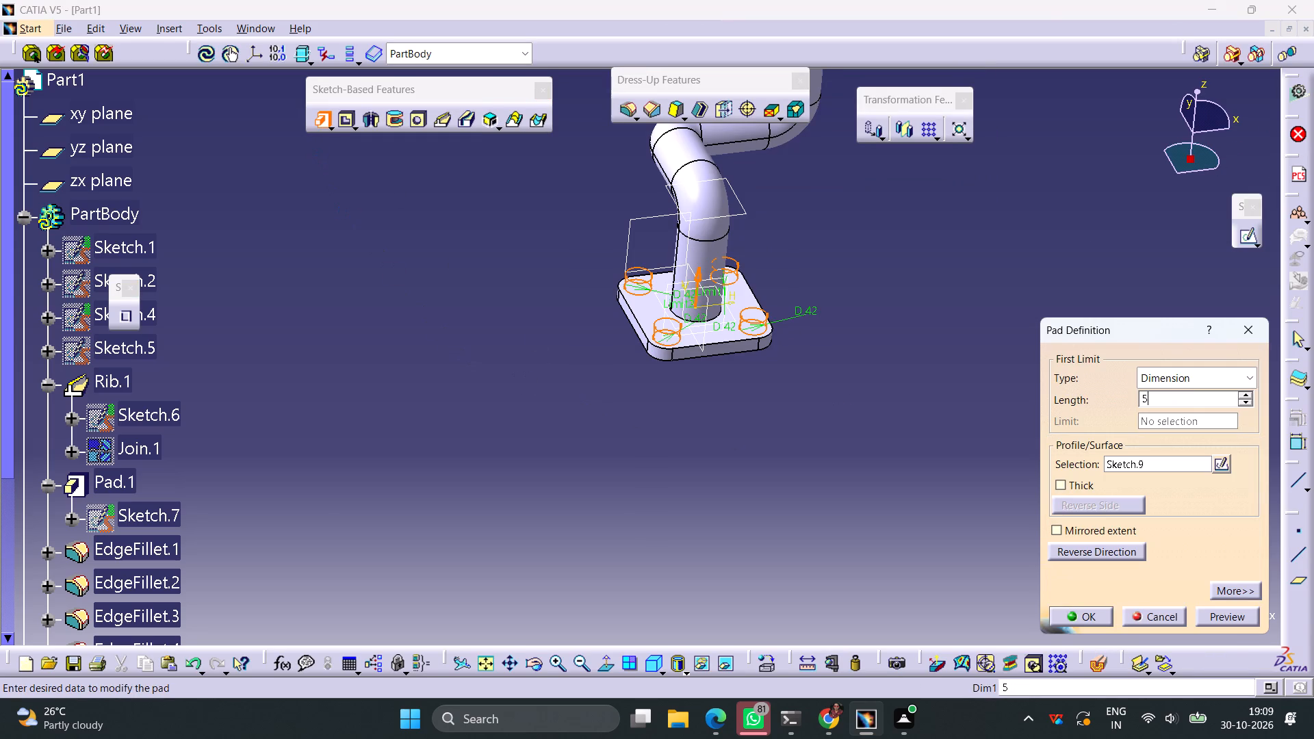
key("5")
left_click(745, 432)
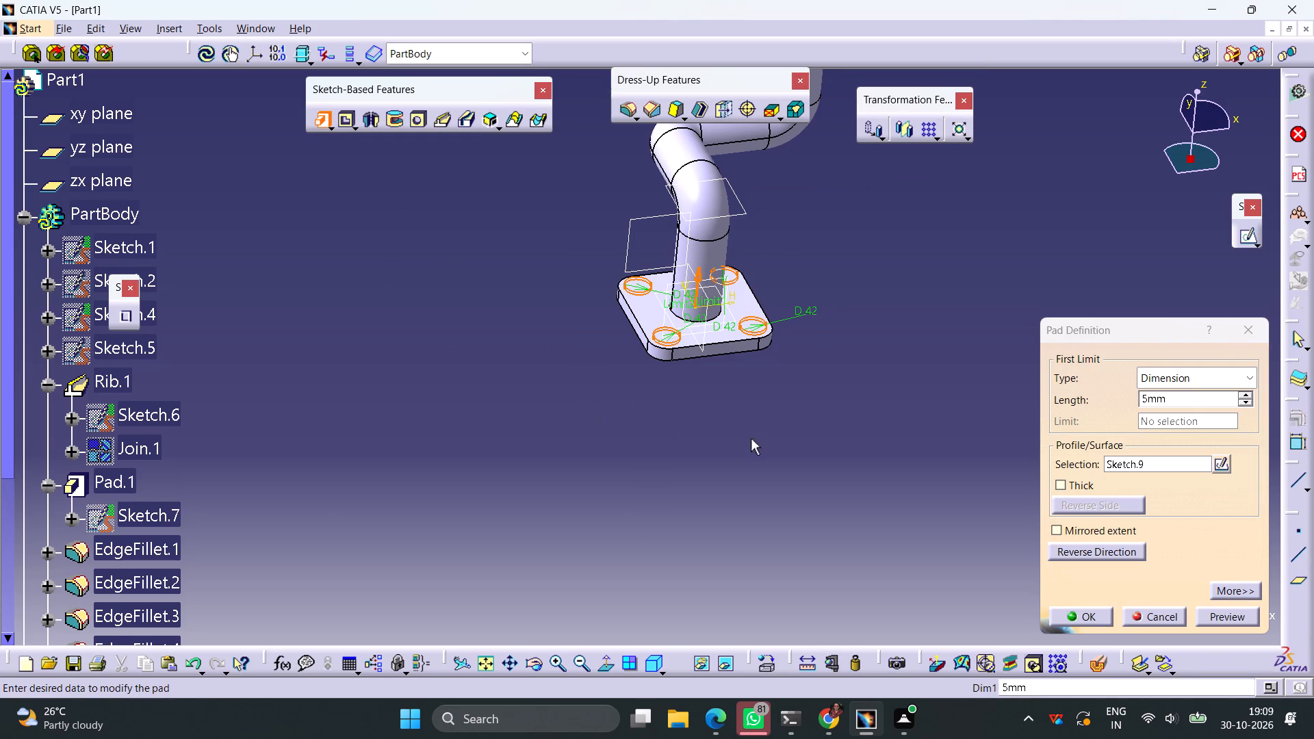
left_click(1077, 616)
left_click(849, 493)
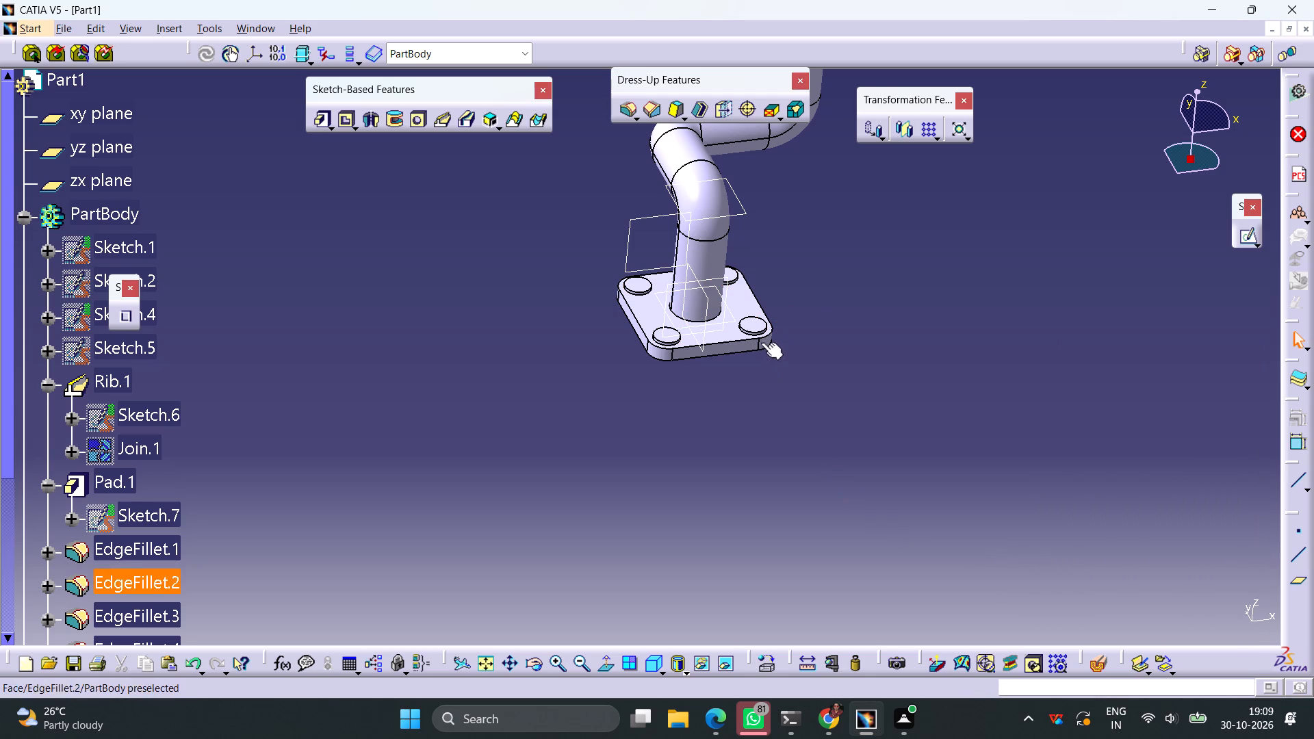
Start a sketch on the top face of a corner boss and draw a circle left of the flange with a 25 mm diameter.
left_click(753, 321)
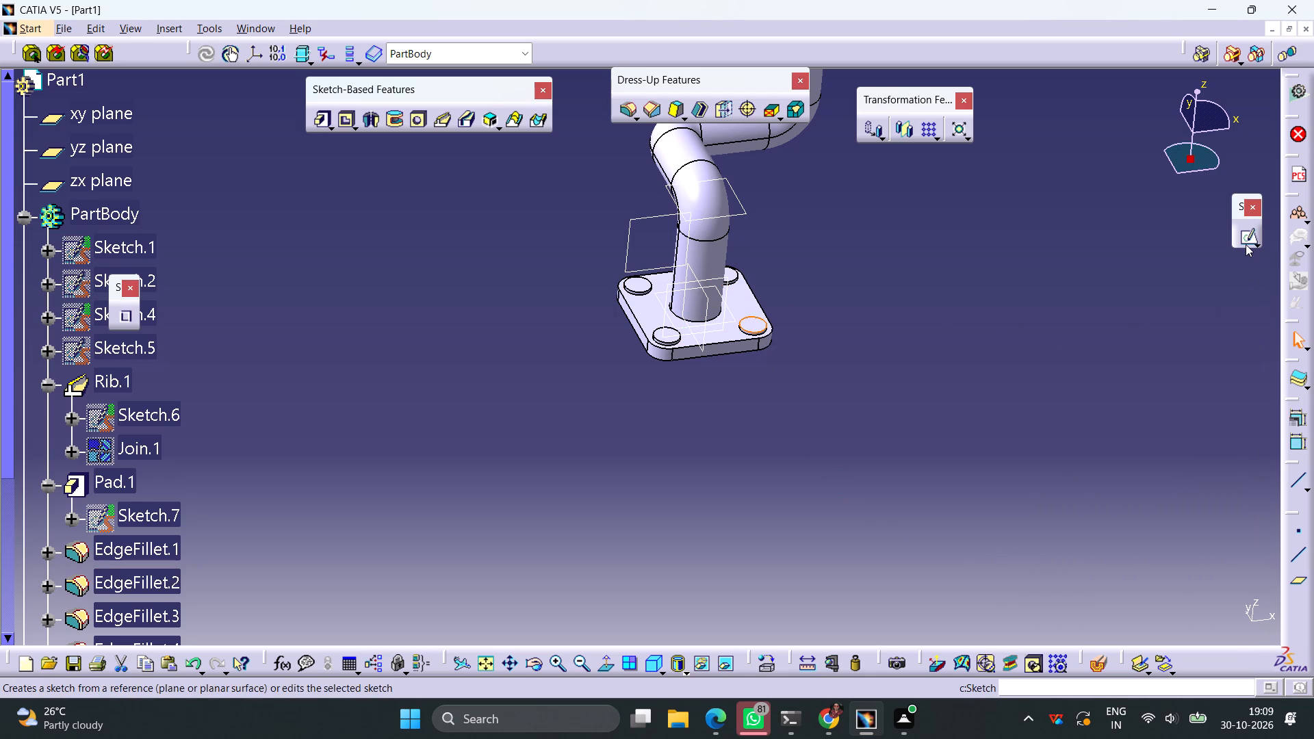
left_click(1246, 235)
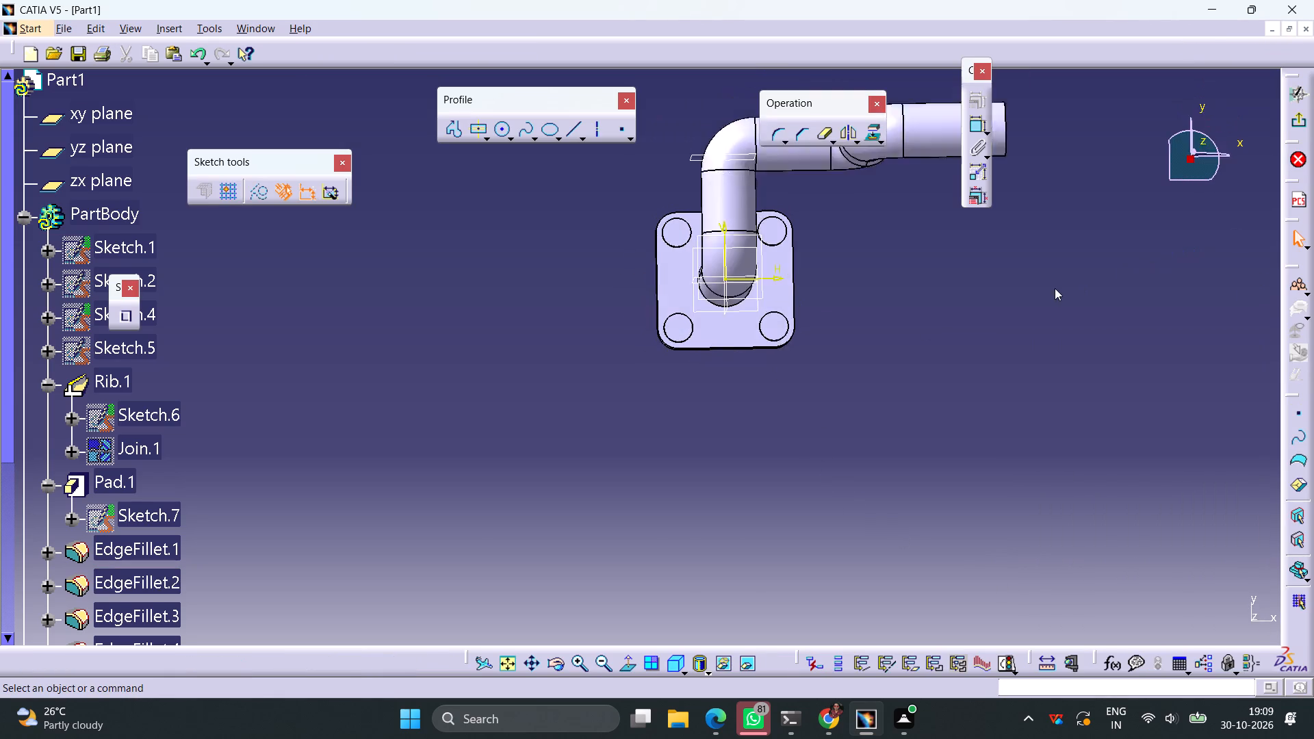
left_click(501, 133)
left_click(606, 244)
left_click(610, 233)
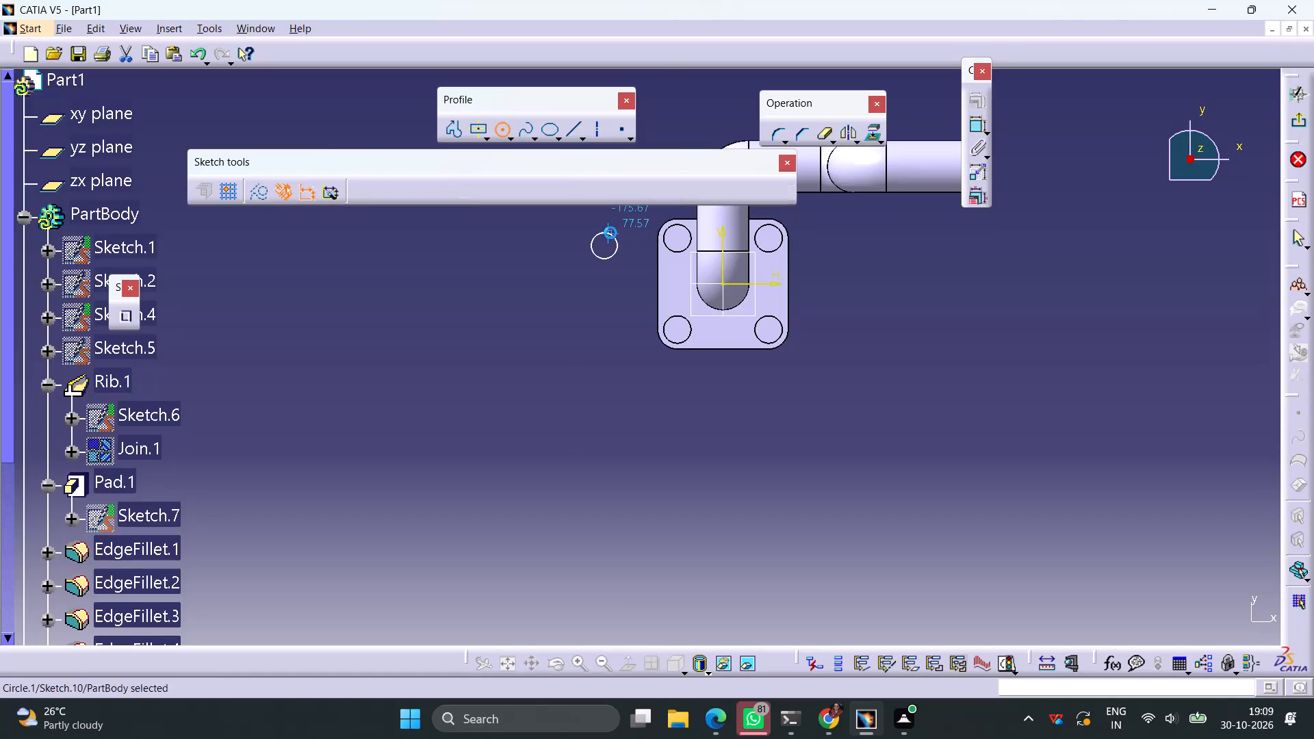
left_click(970, 125)
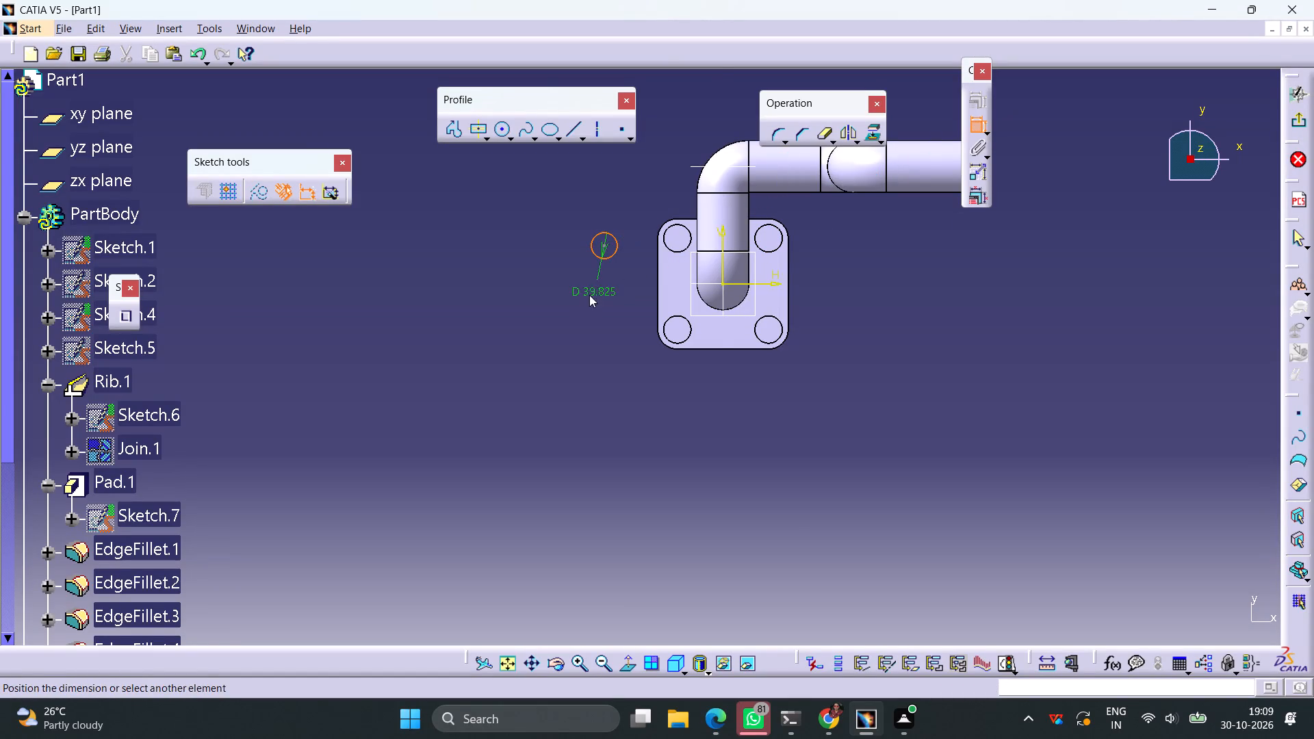
left_click(562, 274)
double_click(549, 270)
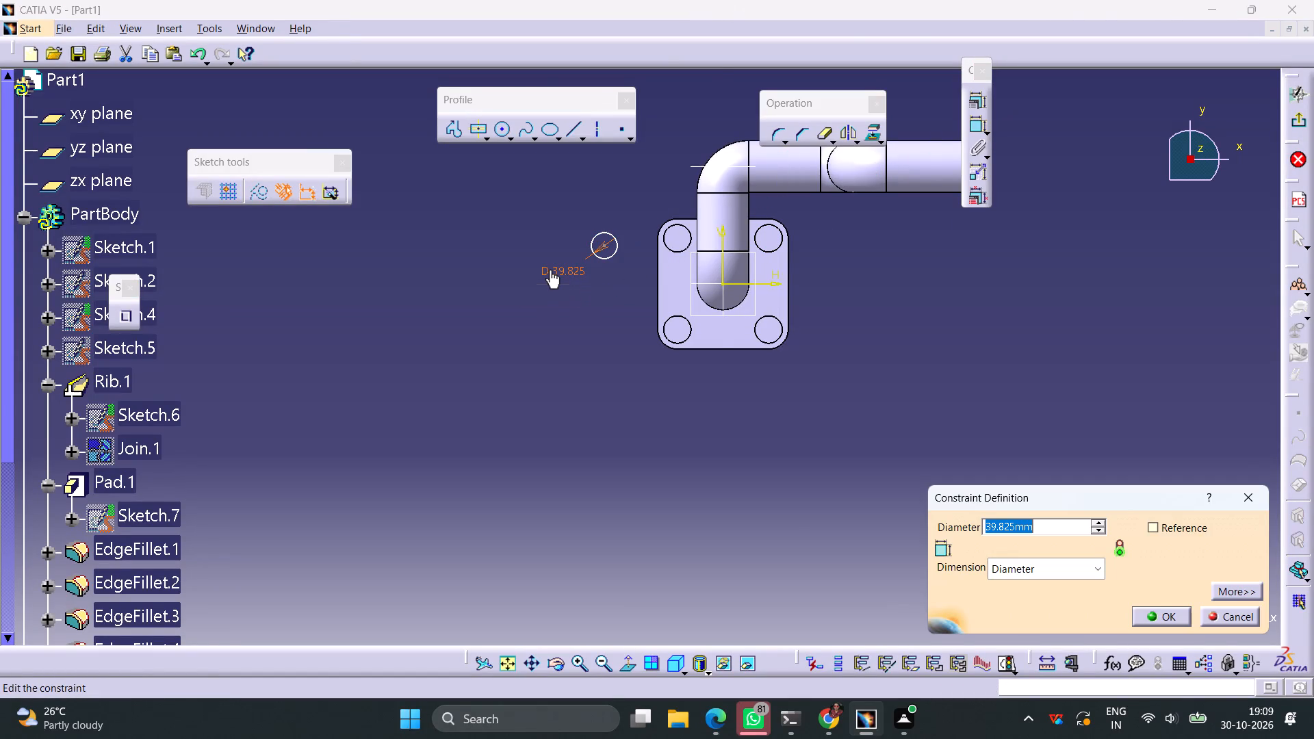
type("25")
key("Return")
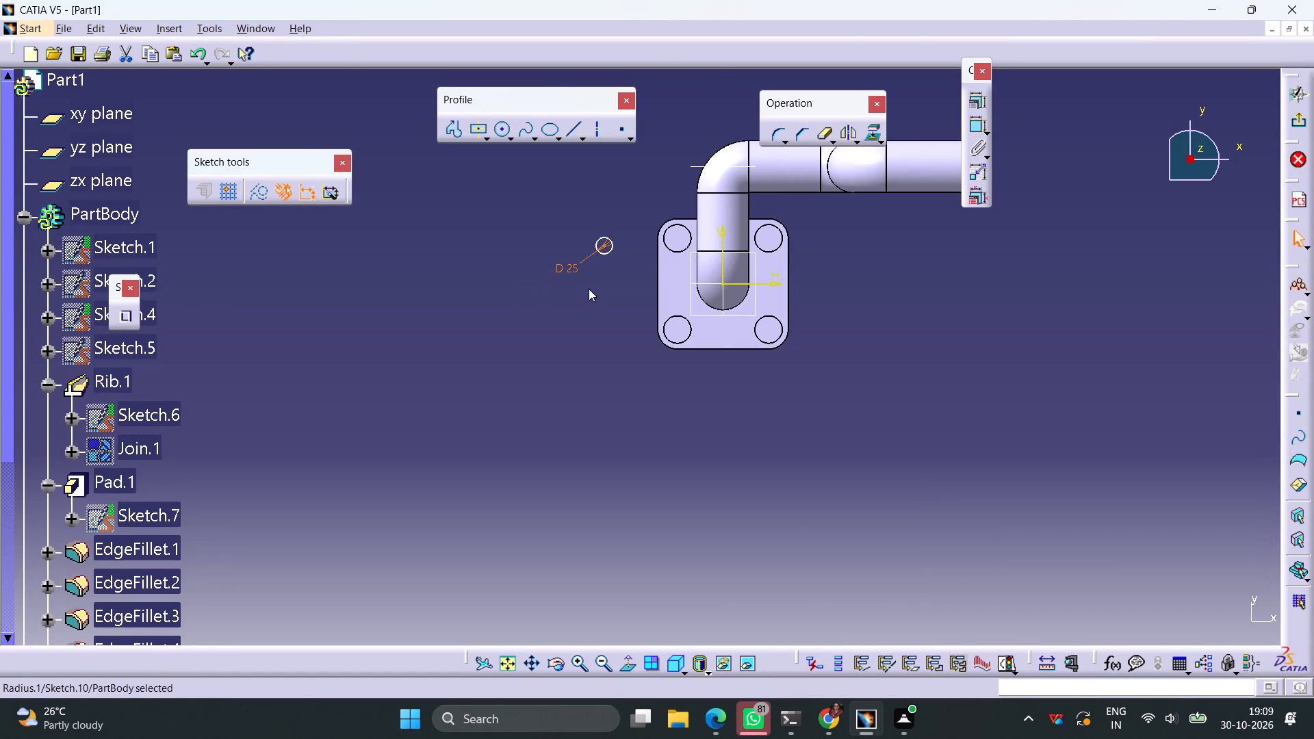
left_click(619, 274)
Constrain the 25 mm circle concentric with the flange's upper-left boss.
left_click(602, 255)
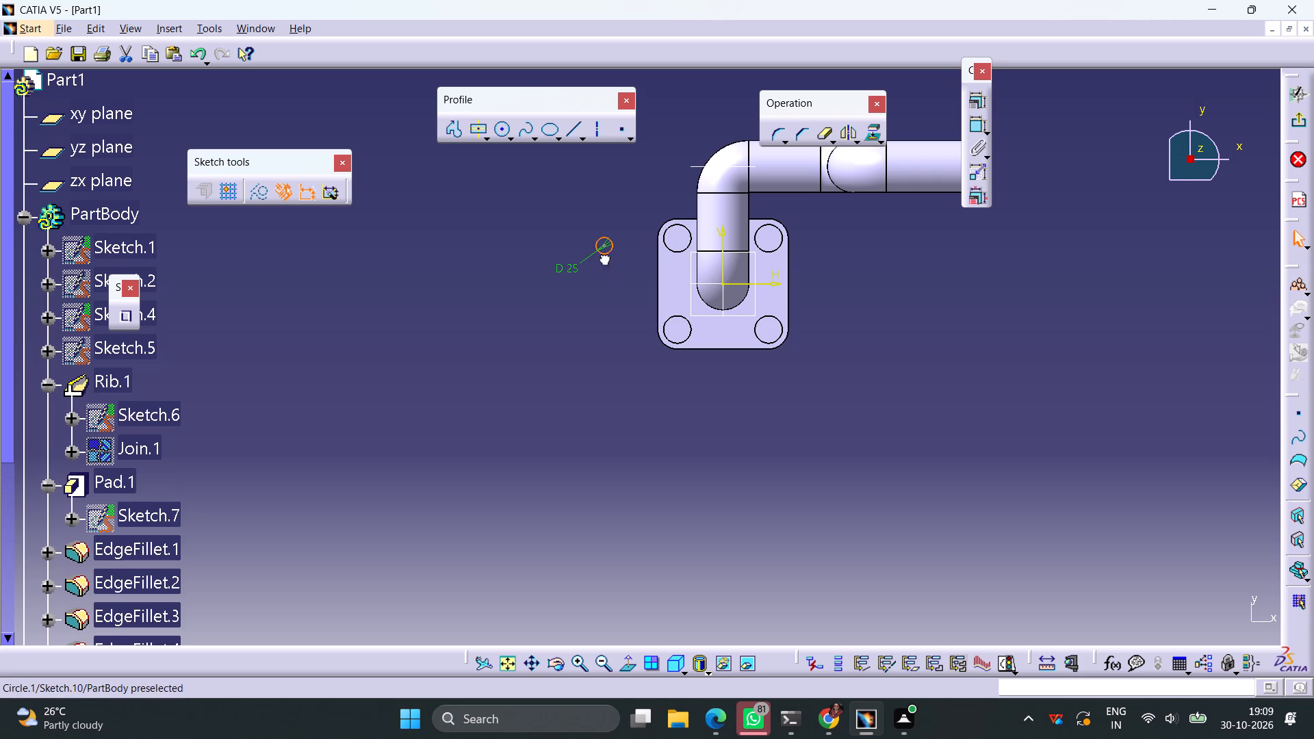
left_click(671, 252, "ctrl")
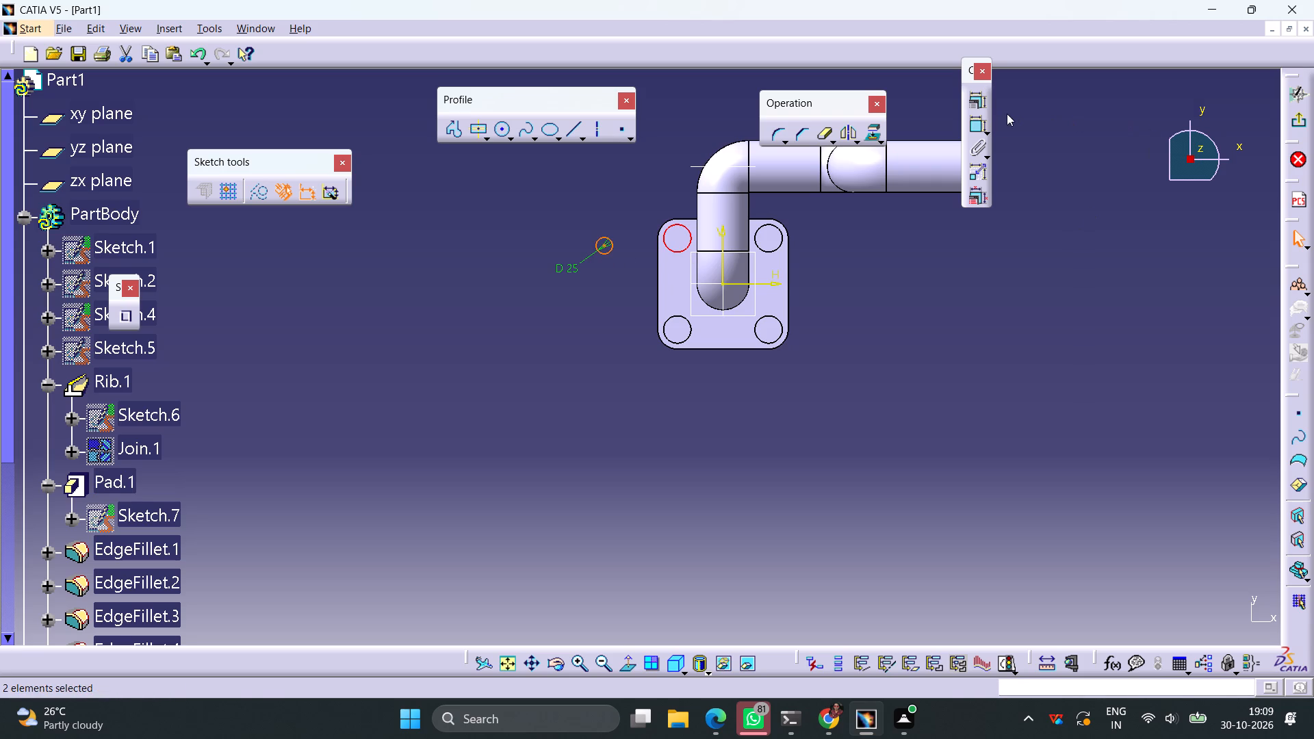
left_click(977, 99)
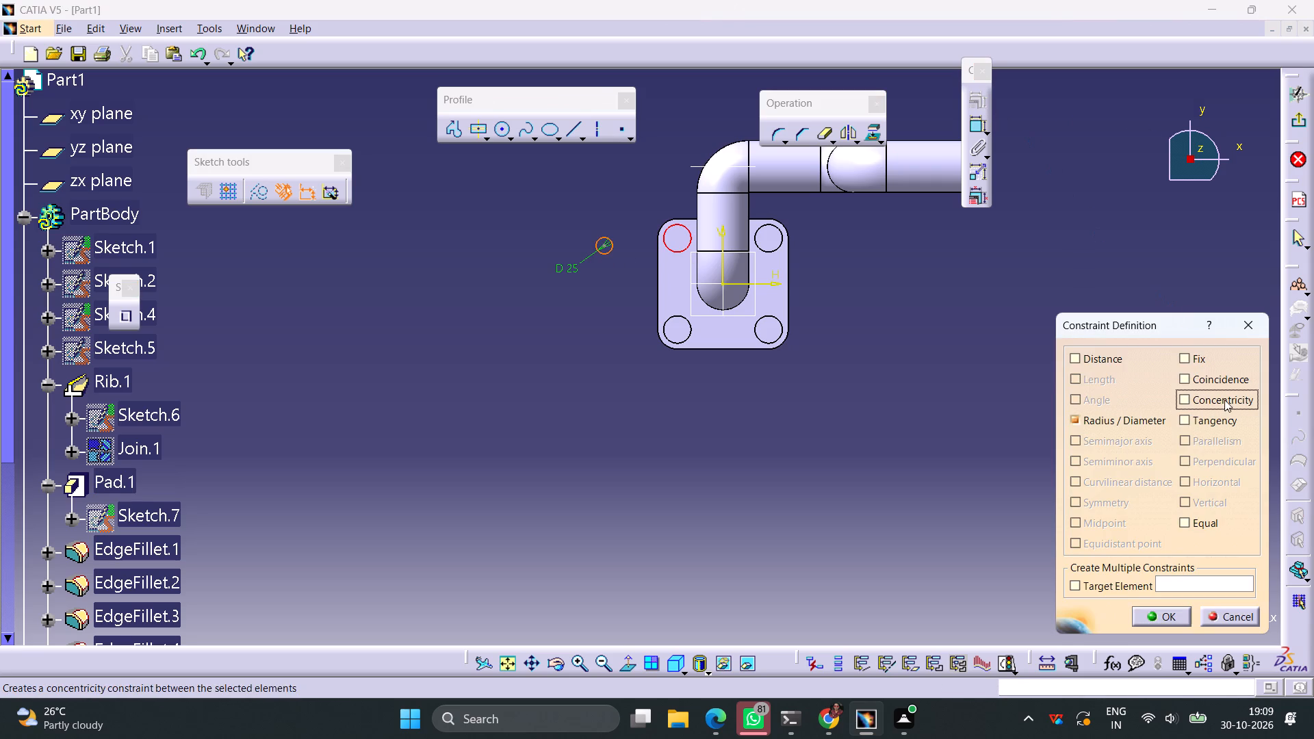
left_click(1225, 400)
left_click(1163, 613)
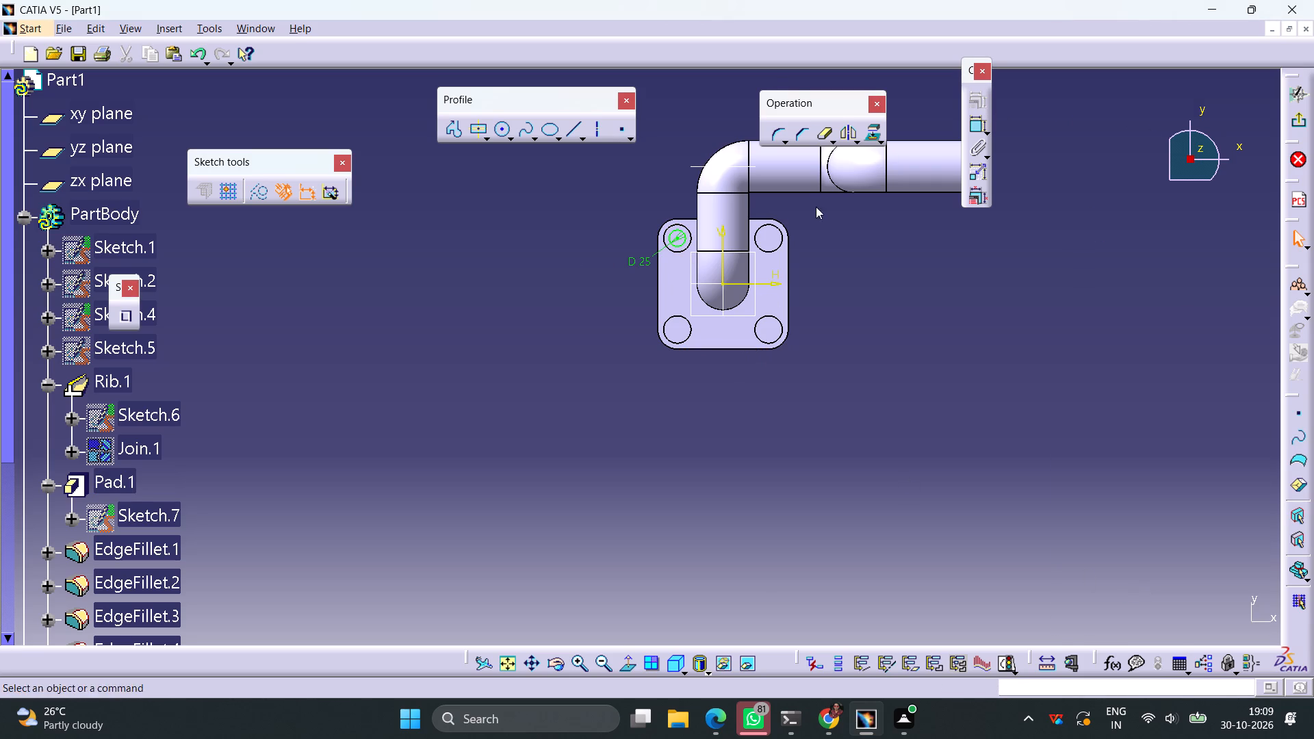
Draw a second circle outside the flange, on its left side, and dimension its diameter to 25 mm.
left_click(500, 130)
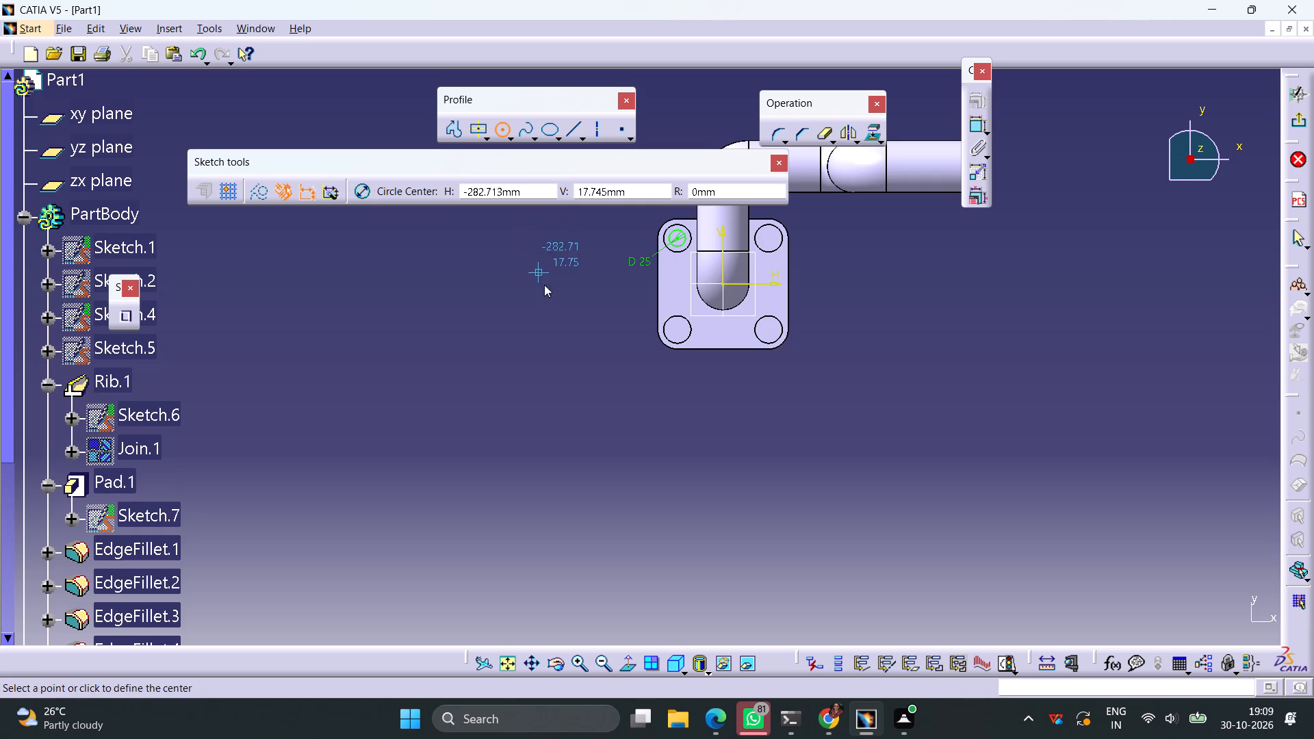
left_click(539, 318)
left_click(549, 310)
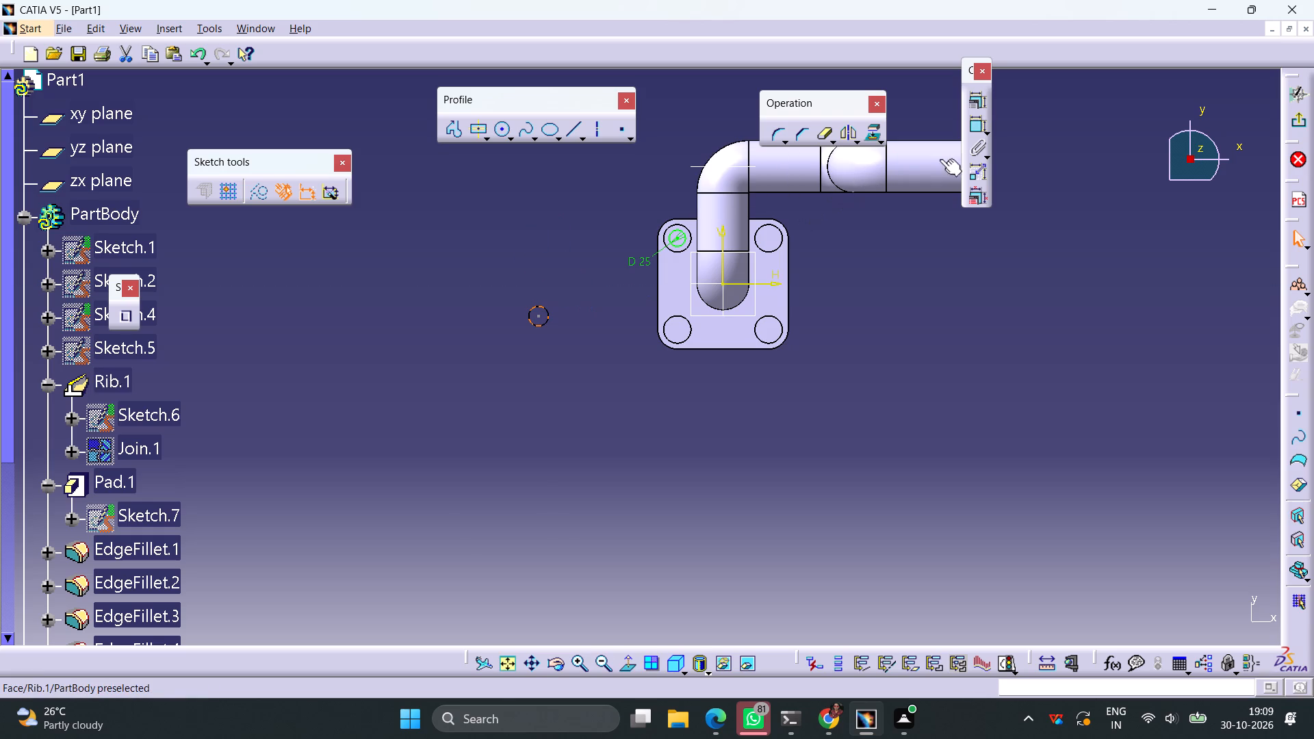
left_click(976, 126)
left_click(563, 358)
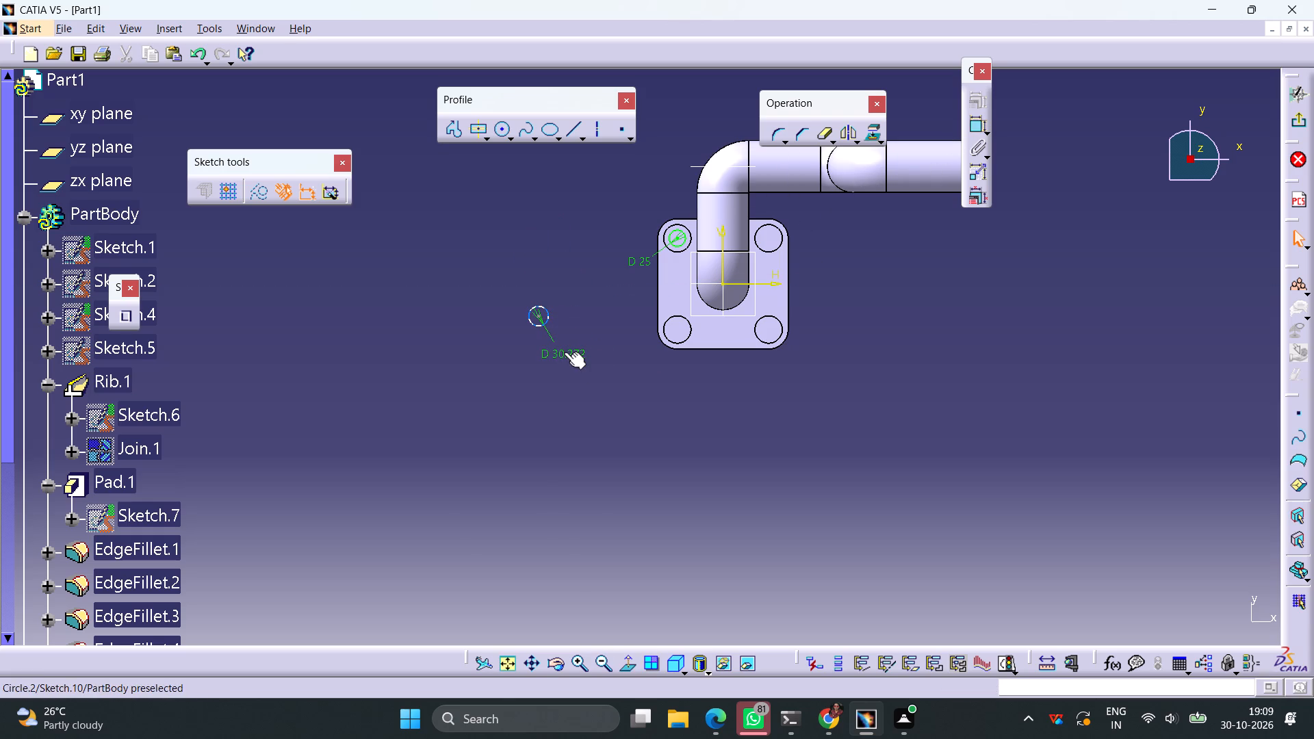
double_click(564, 352)
type("25")
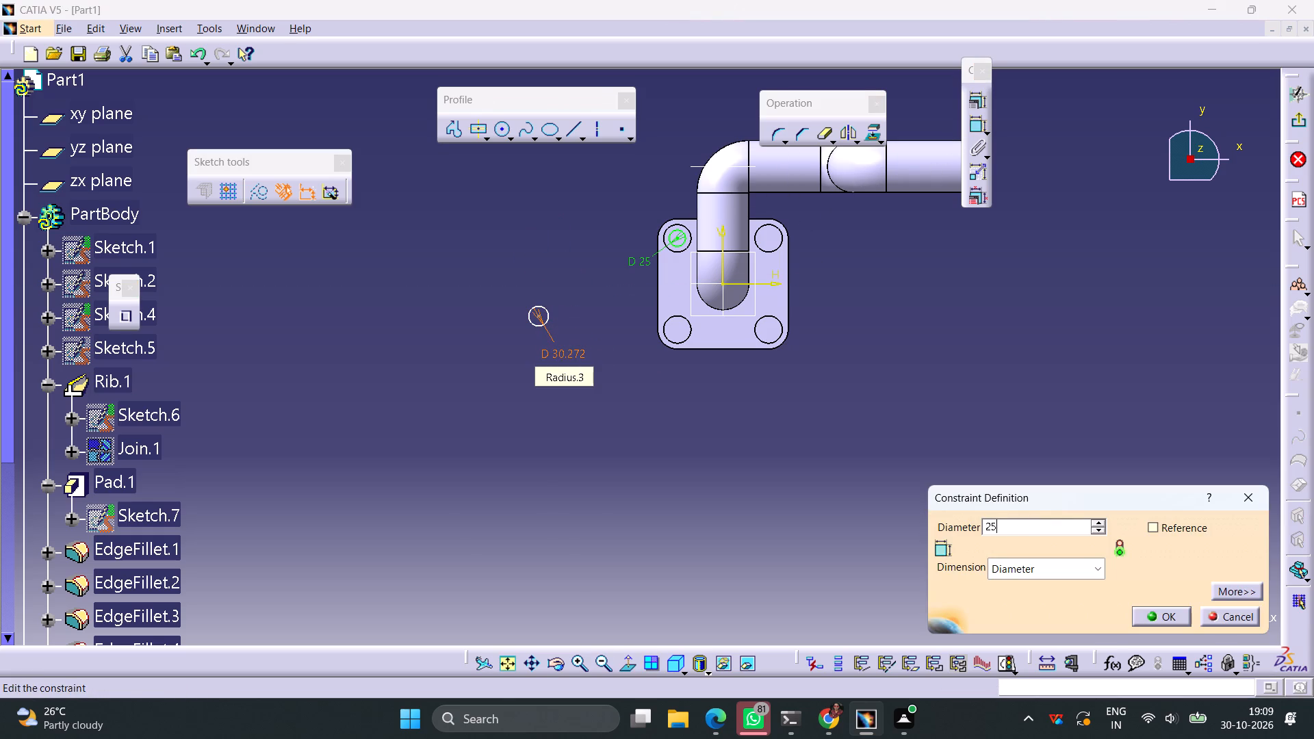
key("Return")
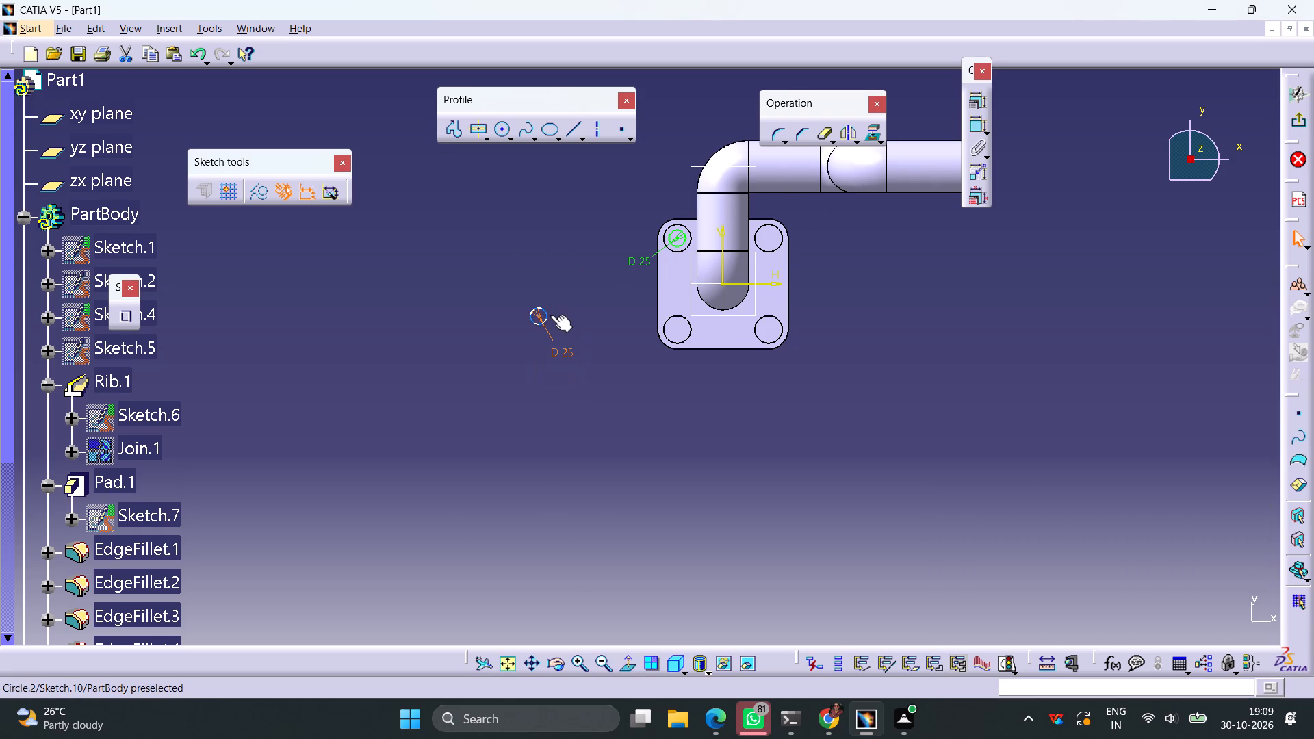
Constrain the second circle concentric with the flange's lower-left boss.
left_click(550, 315)
left_click(686, 337, "ctrl")
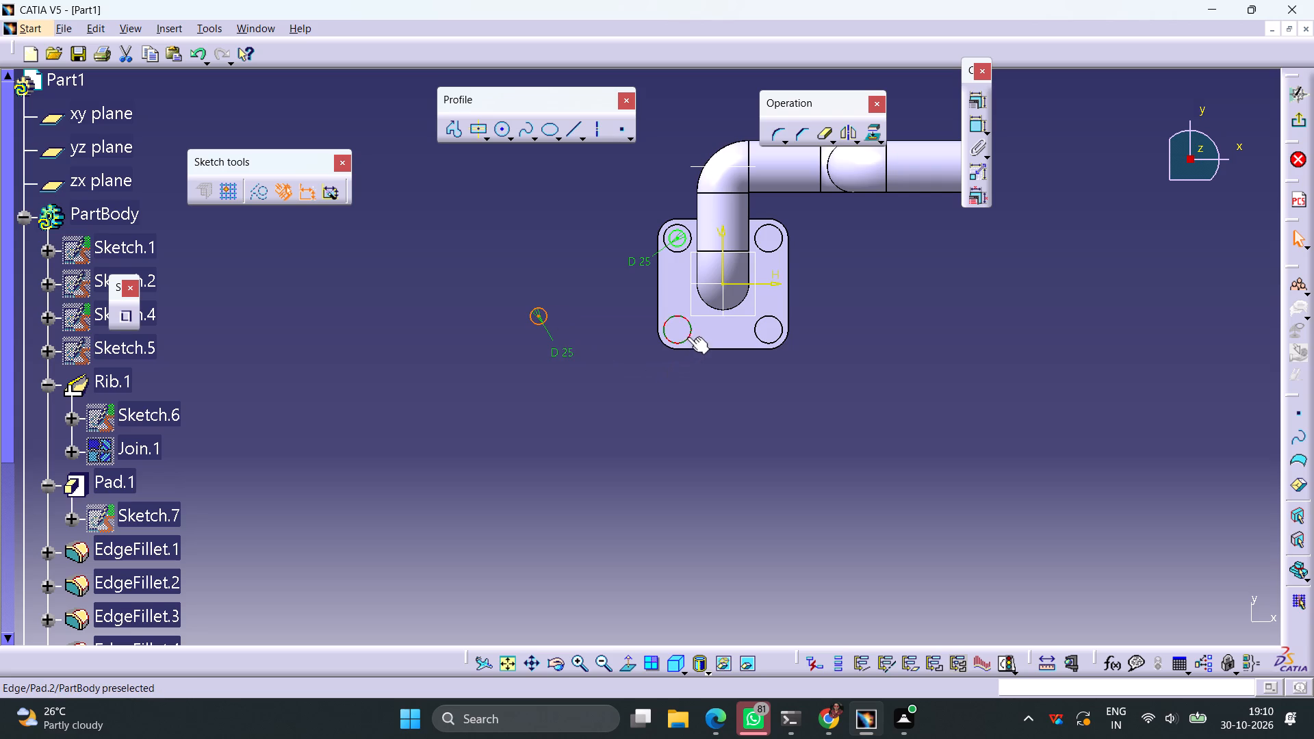
left_click(978, 107)
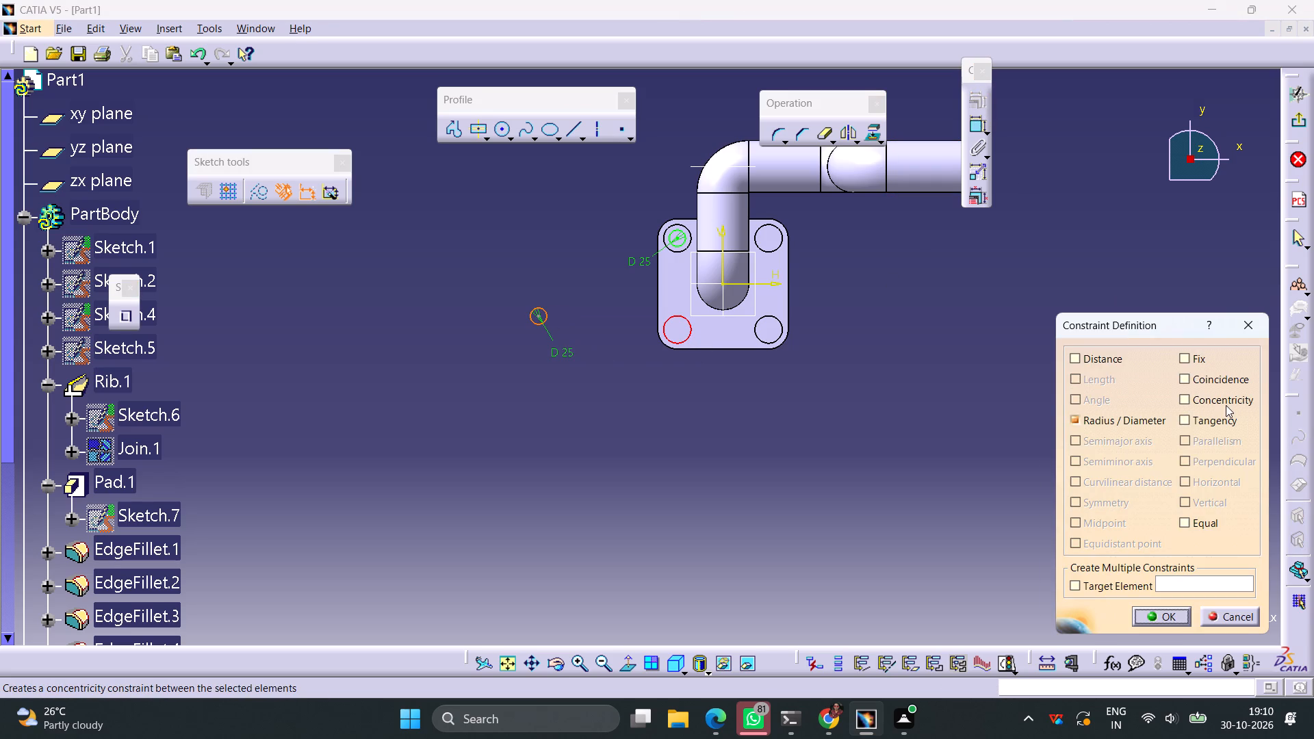
left_click(1226, 406)
left_click(1164, 619)
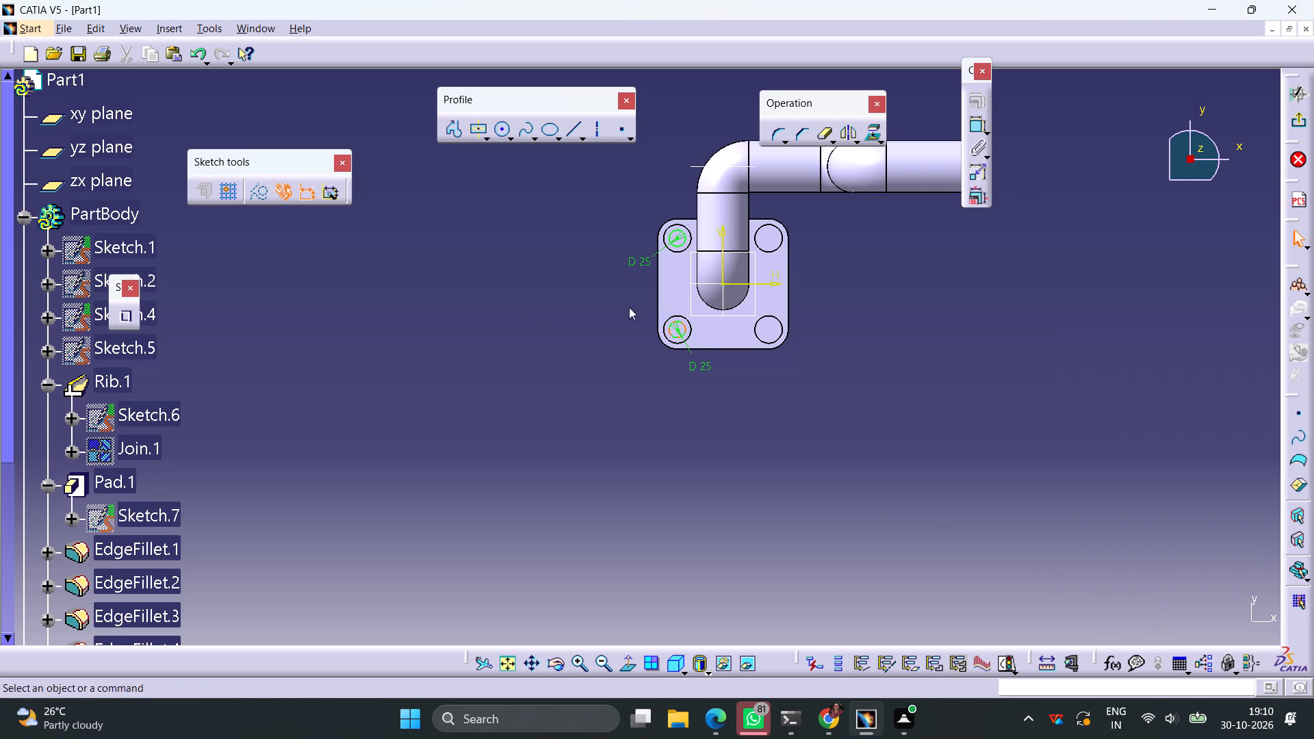
Draw a third circle right of the flange, below the horizontal pipe, and dimension its diameter to 25 mm.
left_click(500, 130)
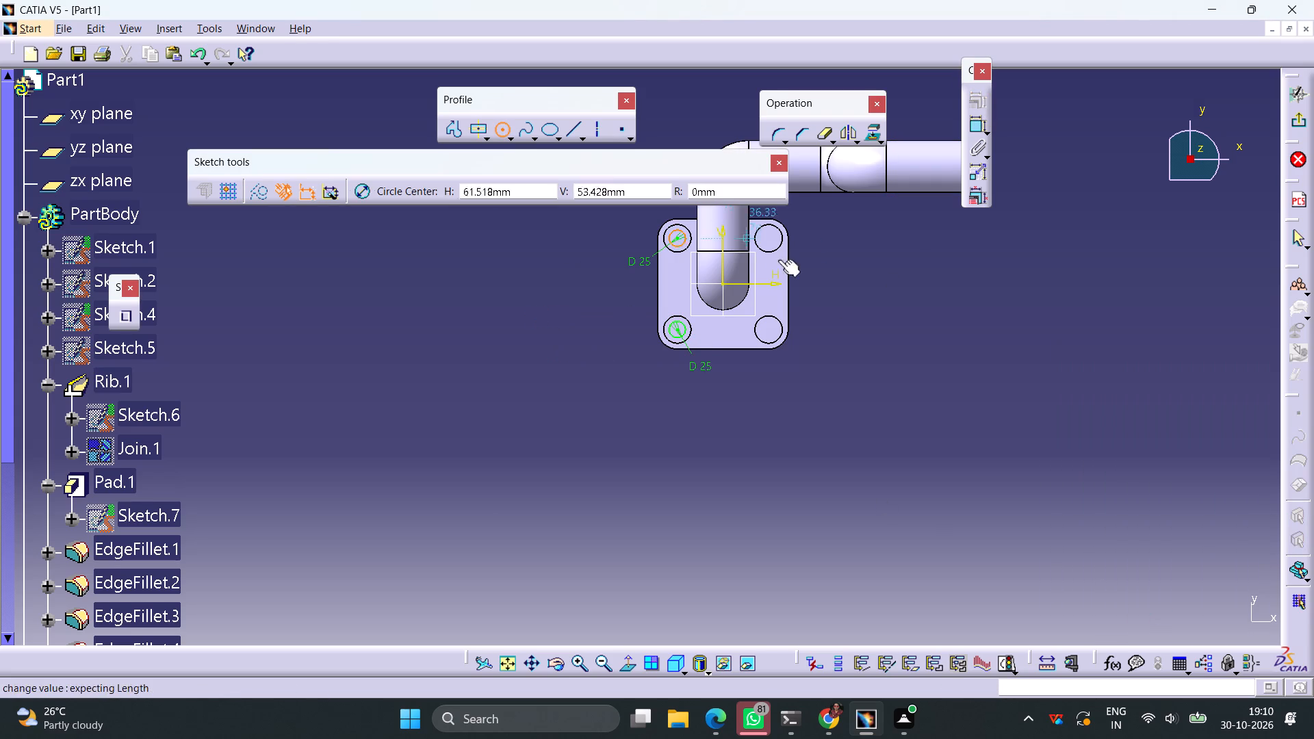
left_click(855, 239)
left_click(877, 225)
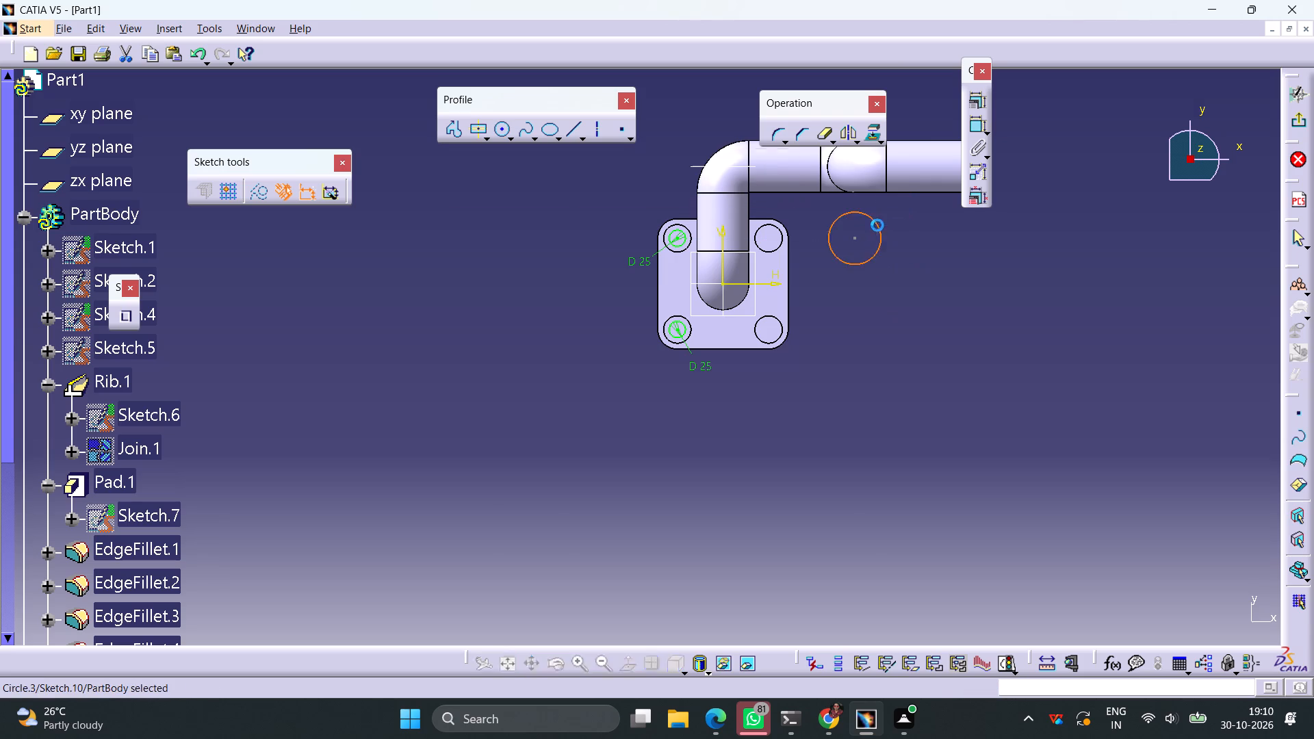
left_click(975, 128)
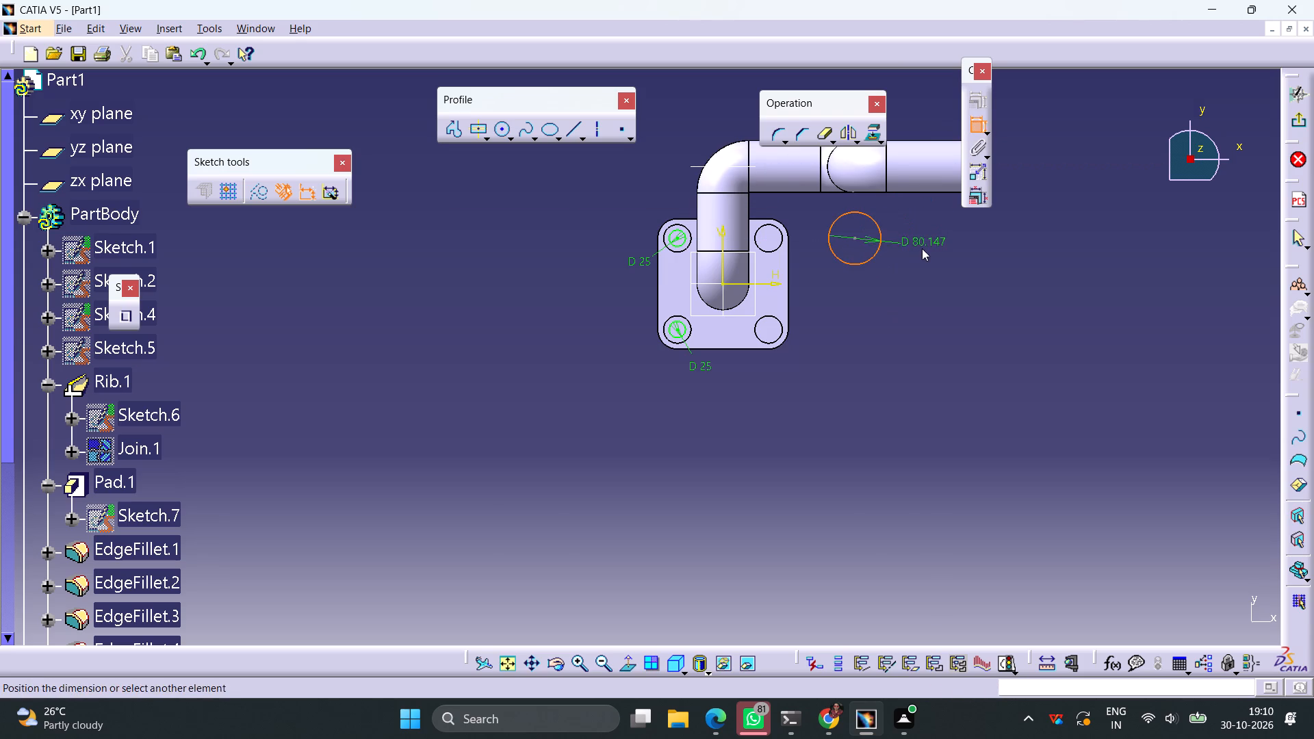
left_click(921, 248)
double_click(930, 243)
type("25")
key("Return")
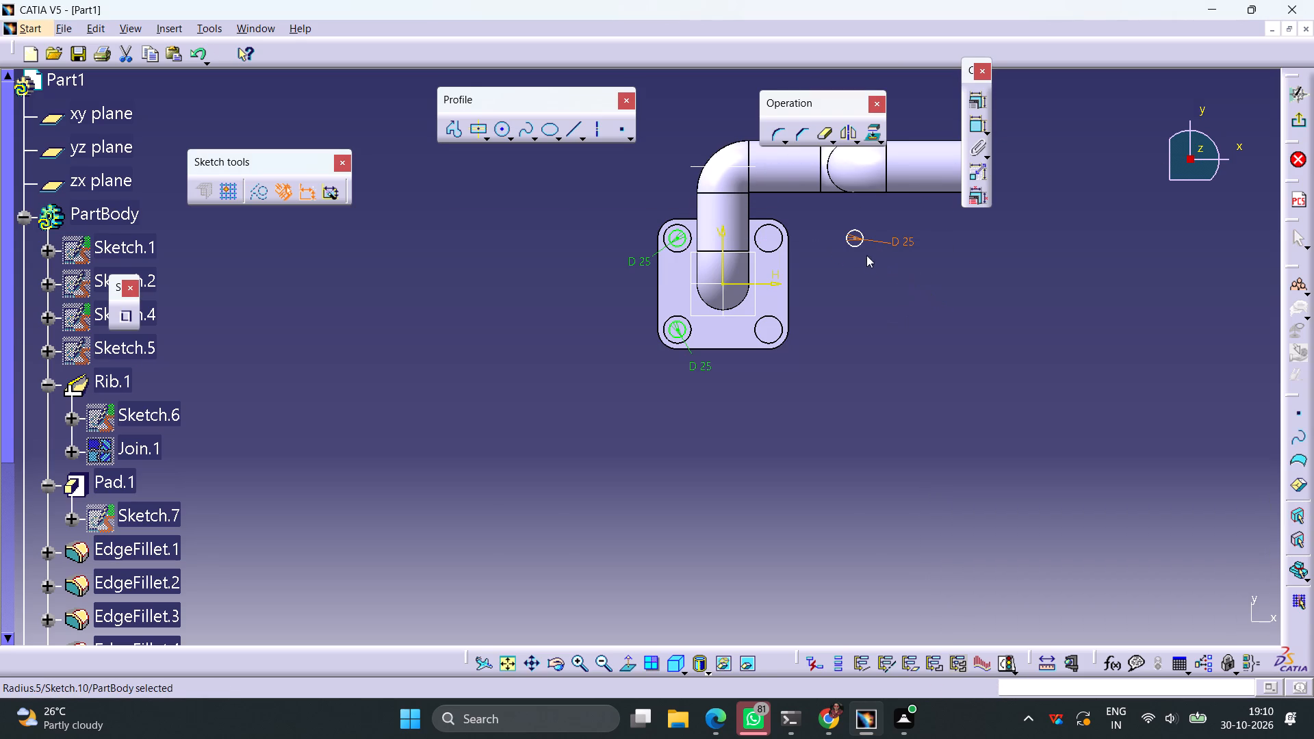
Constrain the third circle concentric with the flange's upper-right boss.
left_click(858, 246)
left_click(780, 246, "ctrl")
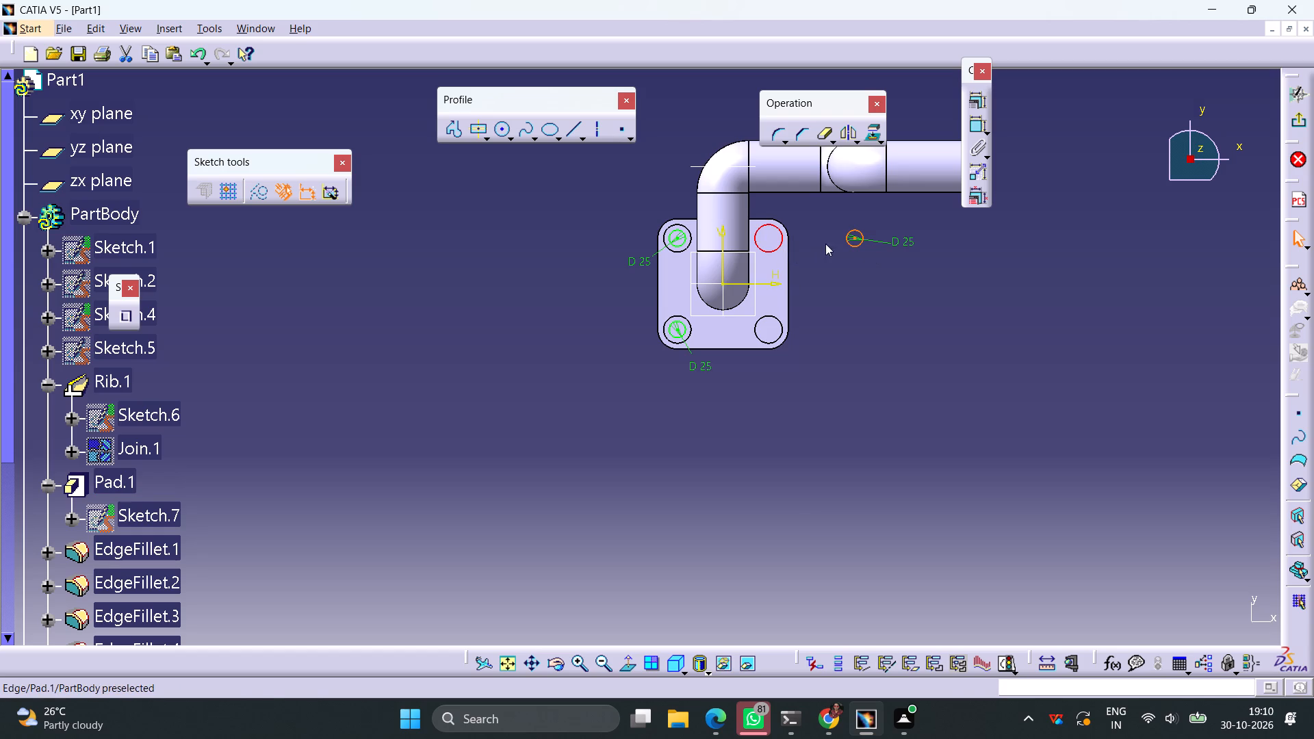
left_click(979, 105)
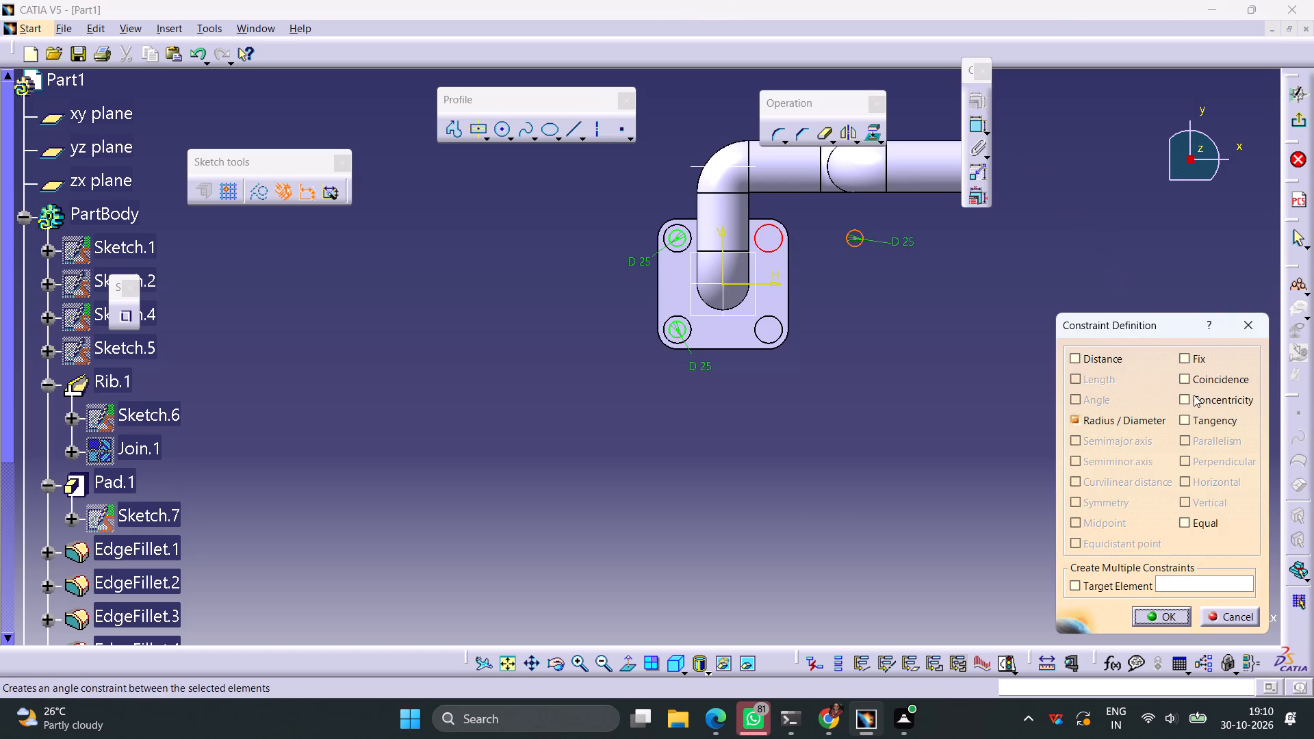
left_click(1195, 396)
left_click(1168, 616)
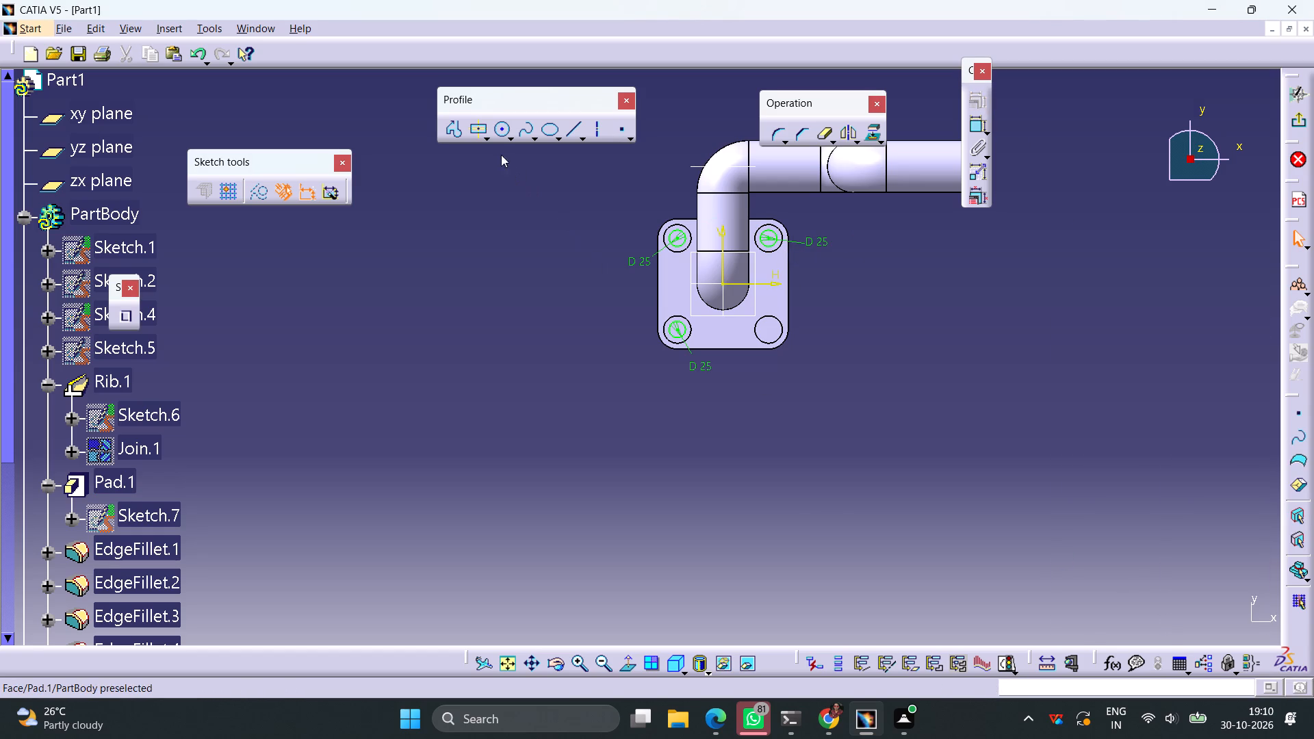
Draw a fourth circle below the flange's lower-right corner and dimension its diameter to 25 mm.
left_click(500, 133)
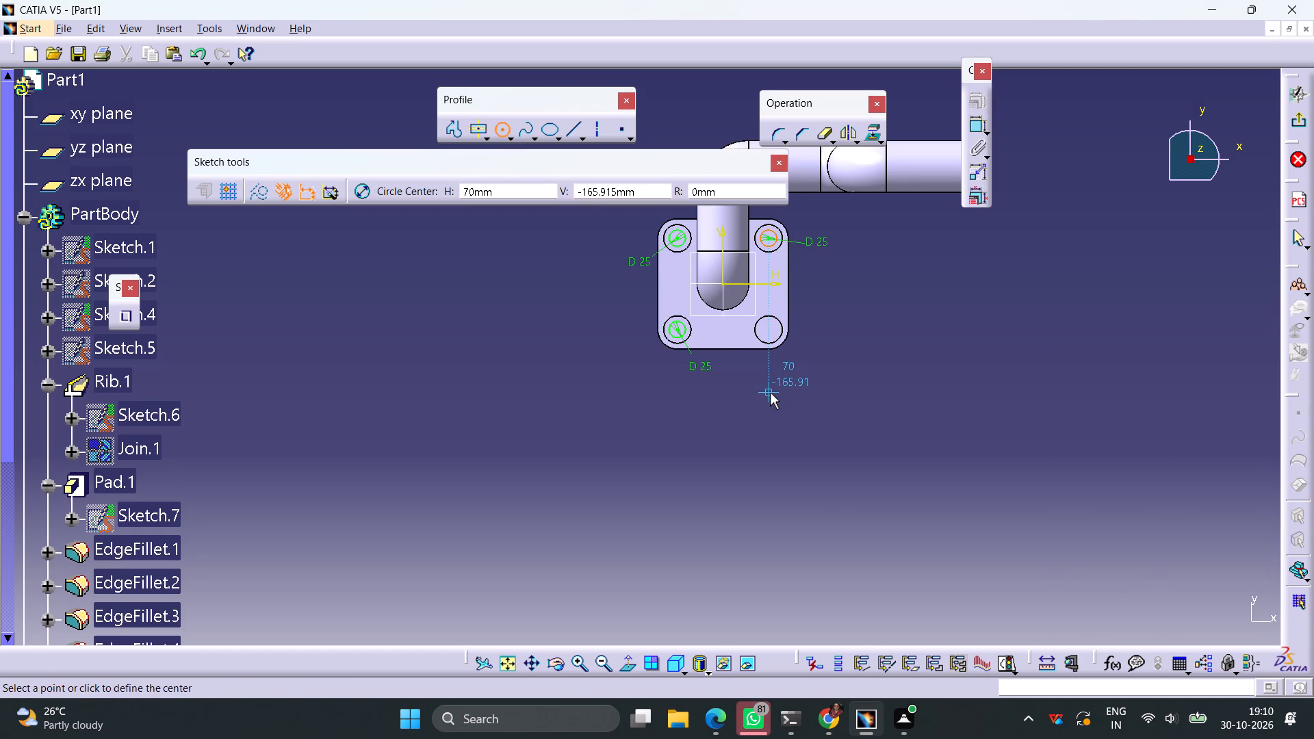
left_click(770, 387)
left_click(776, 381)
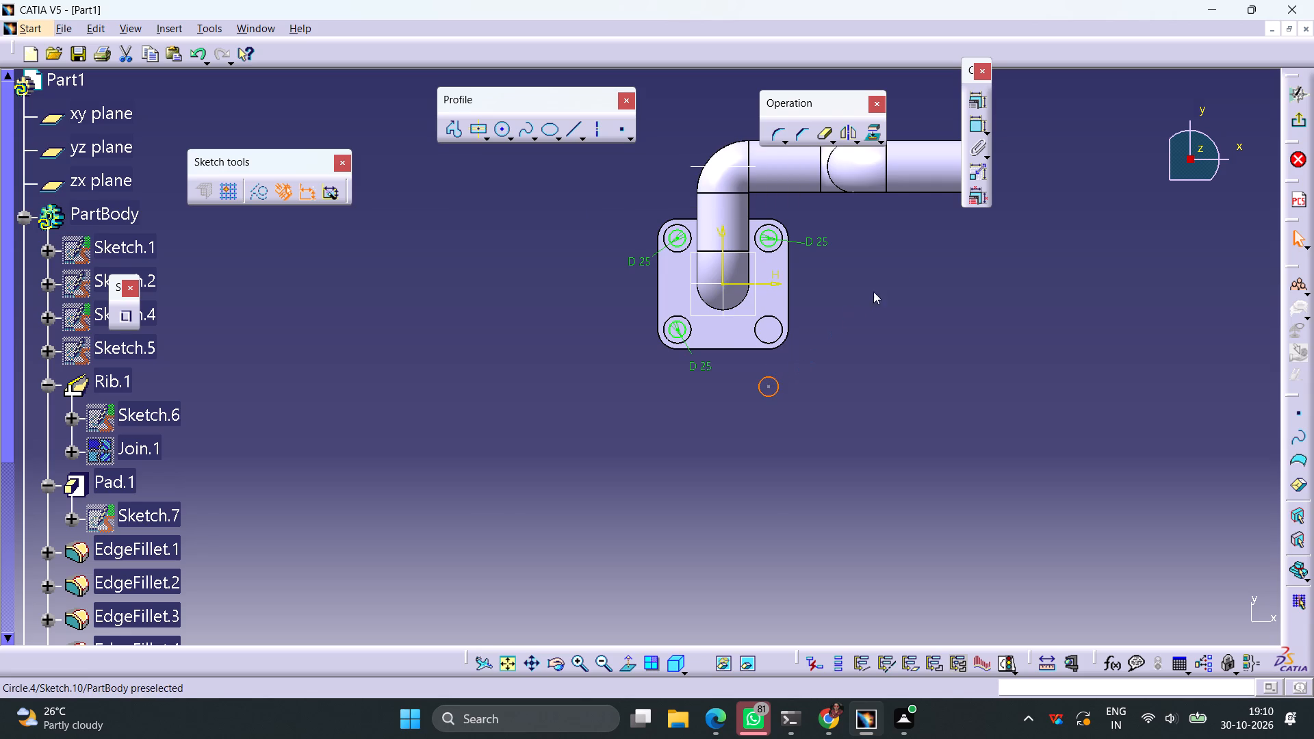
left_click(974, 127)
left_click(854, 396)
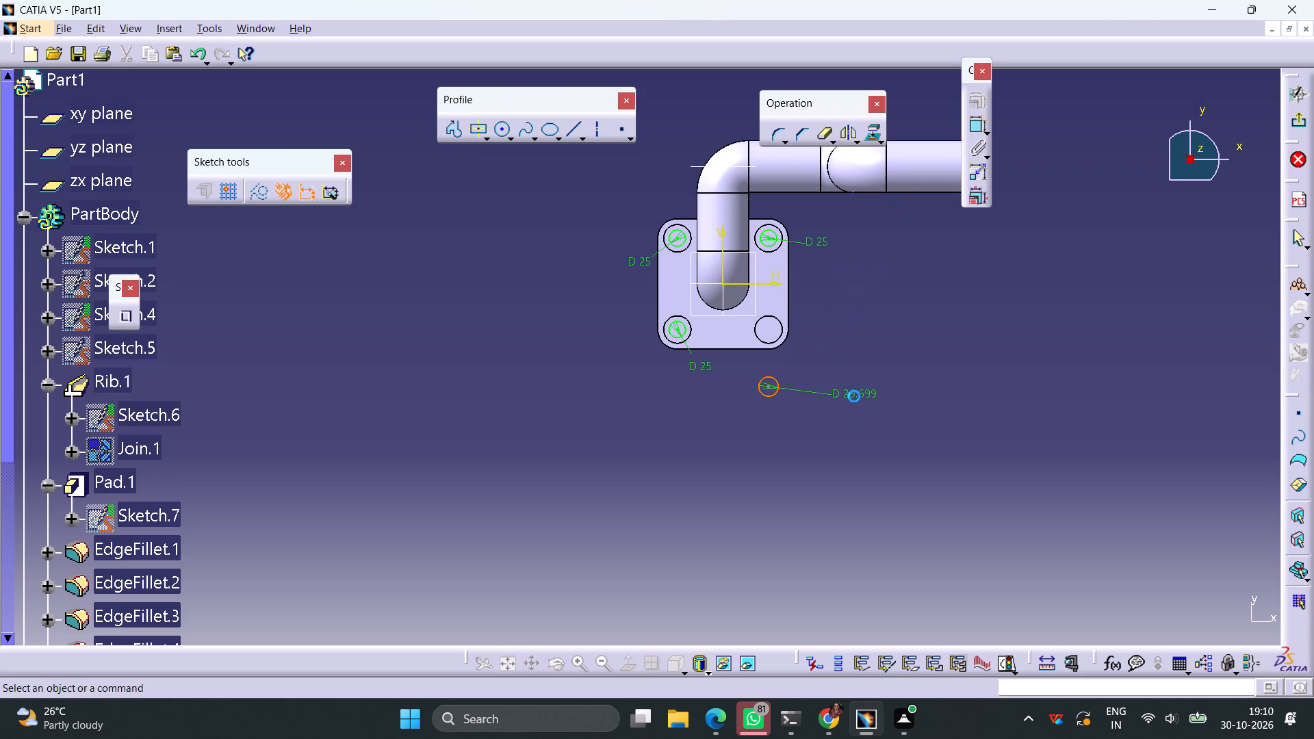
double_click(866, 392)
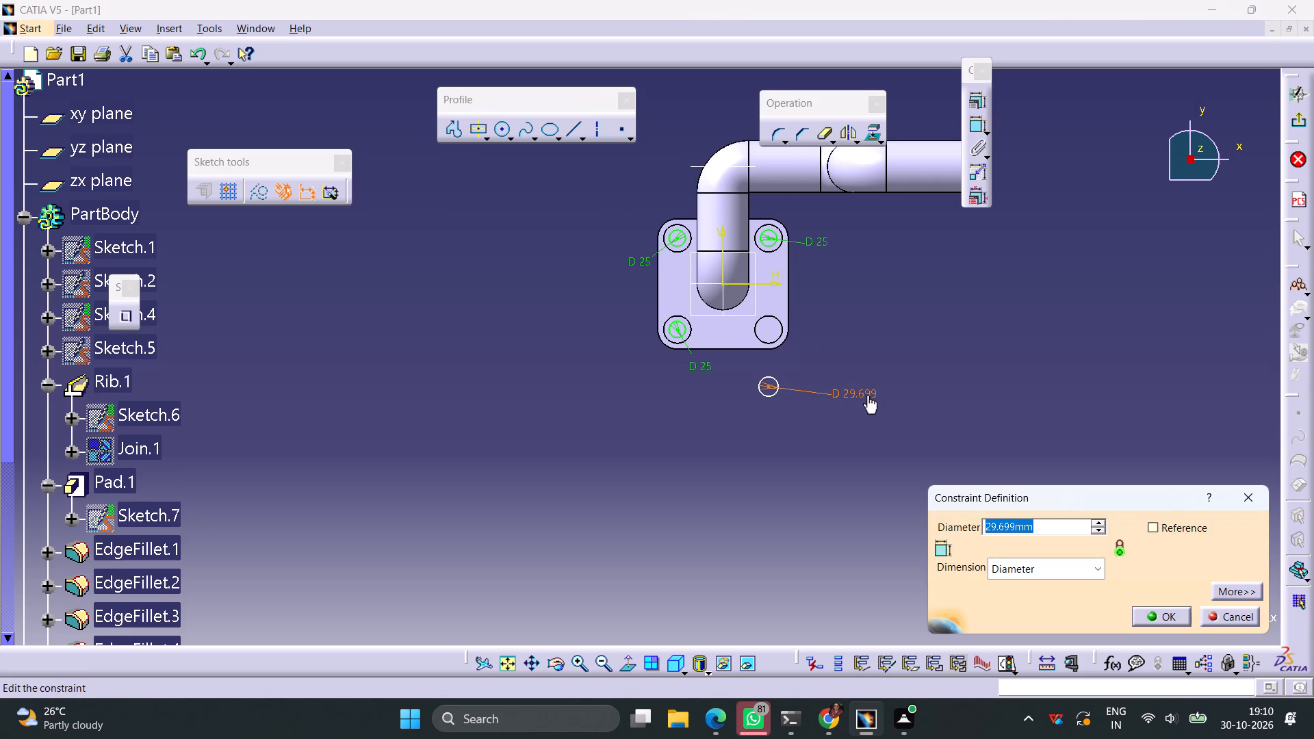
type("25")
key("Return")
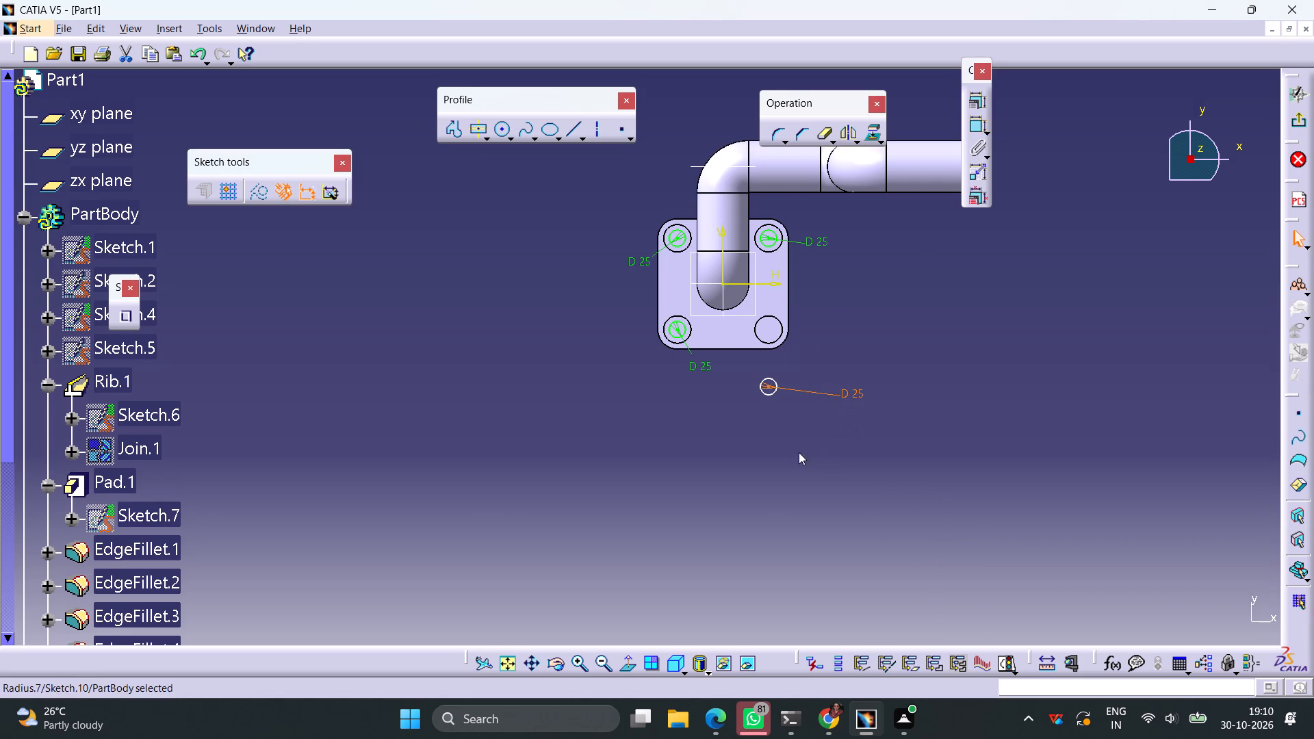
left_click(799, 461)
Constrain the fourth circle concentric with the flange's lower-right boss and exit the sketch.
left_click(769, 396)
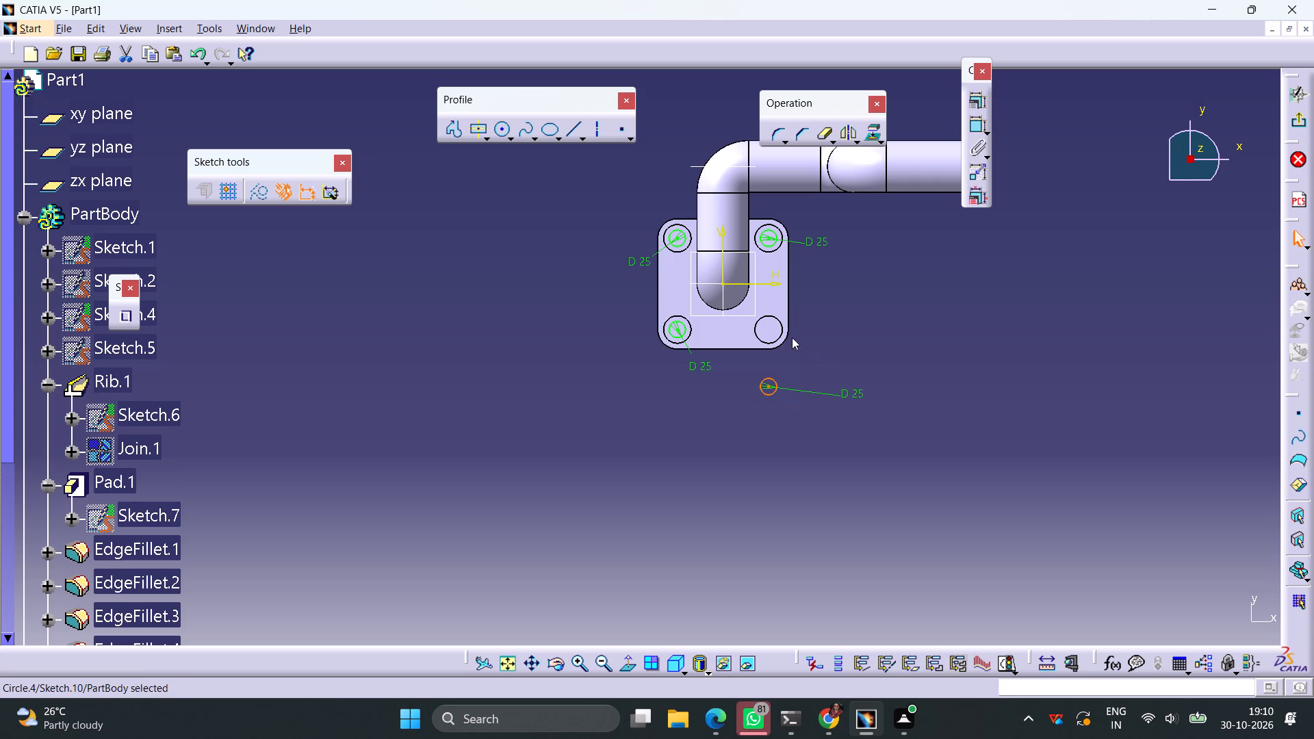
left_click(775, 336, "ctrl")
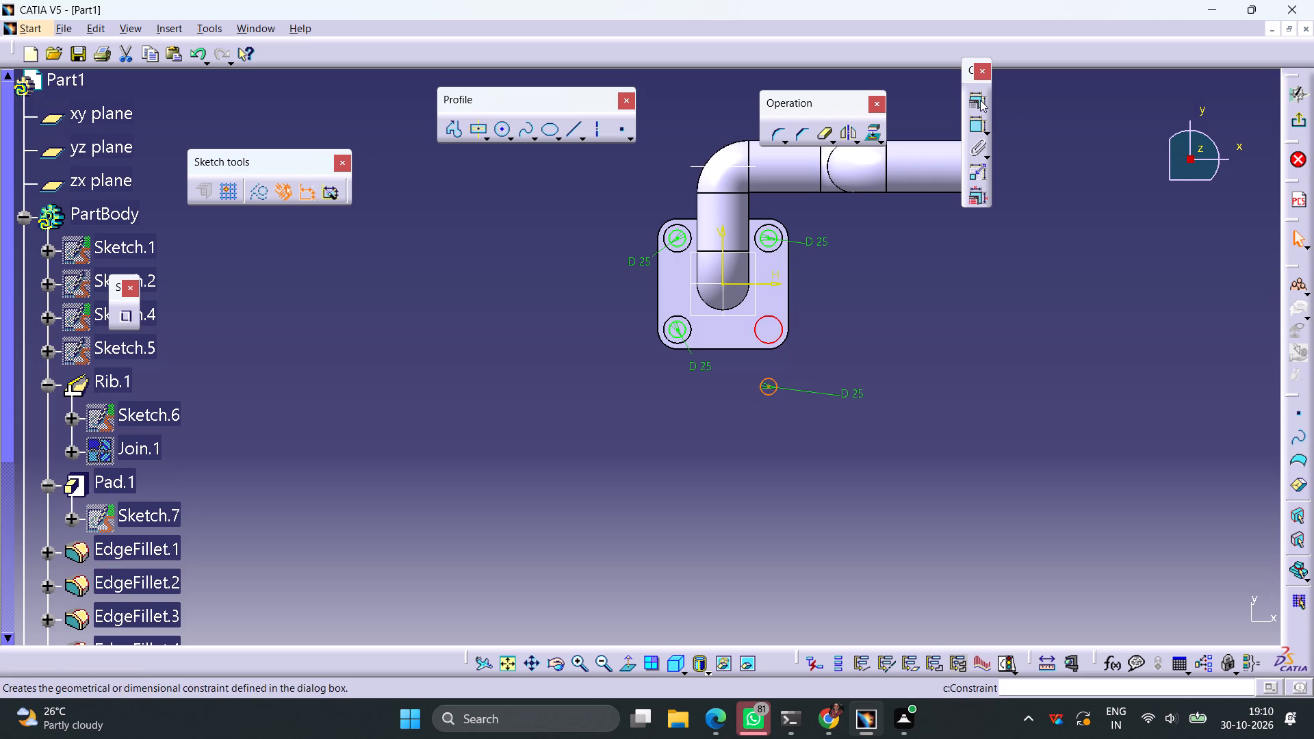
left_click(980, 100)
left_click(1208, 404)
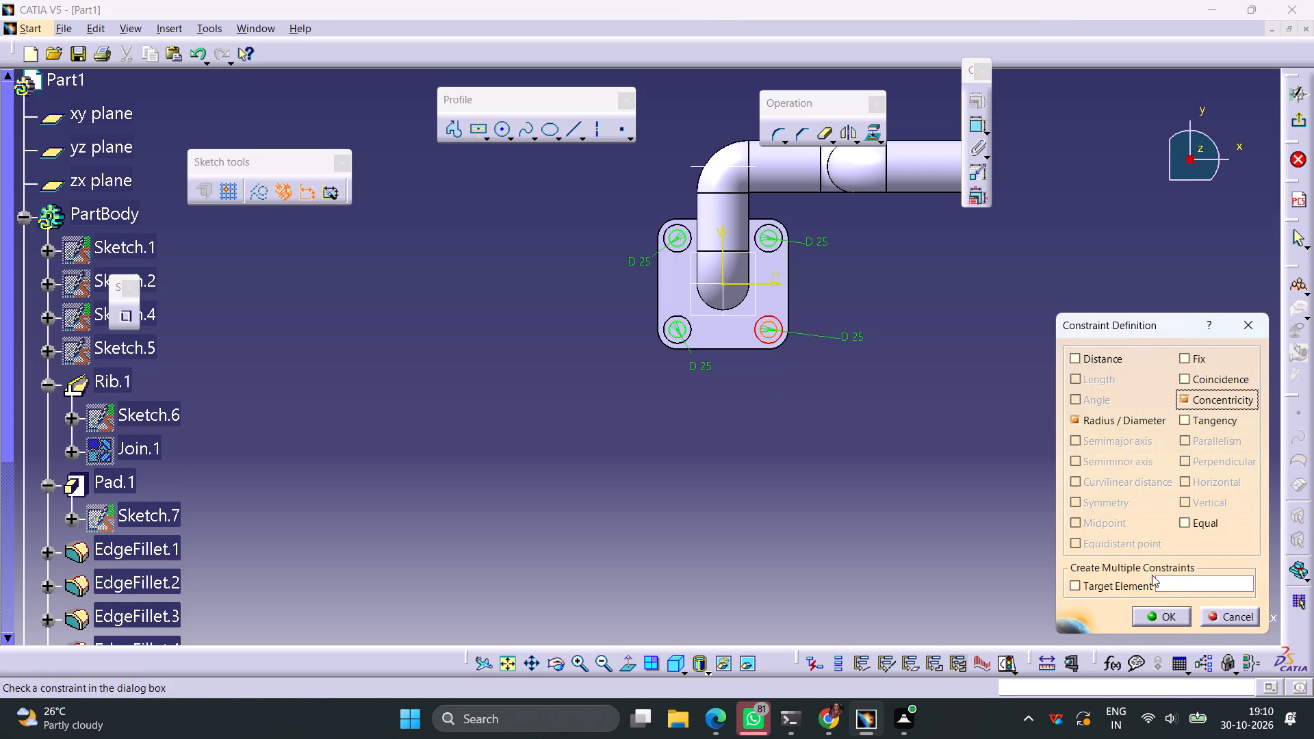
left_click(1176, 614)
left_click(1298, 125)
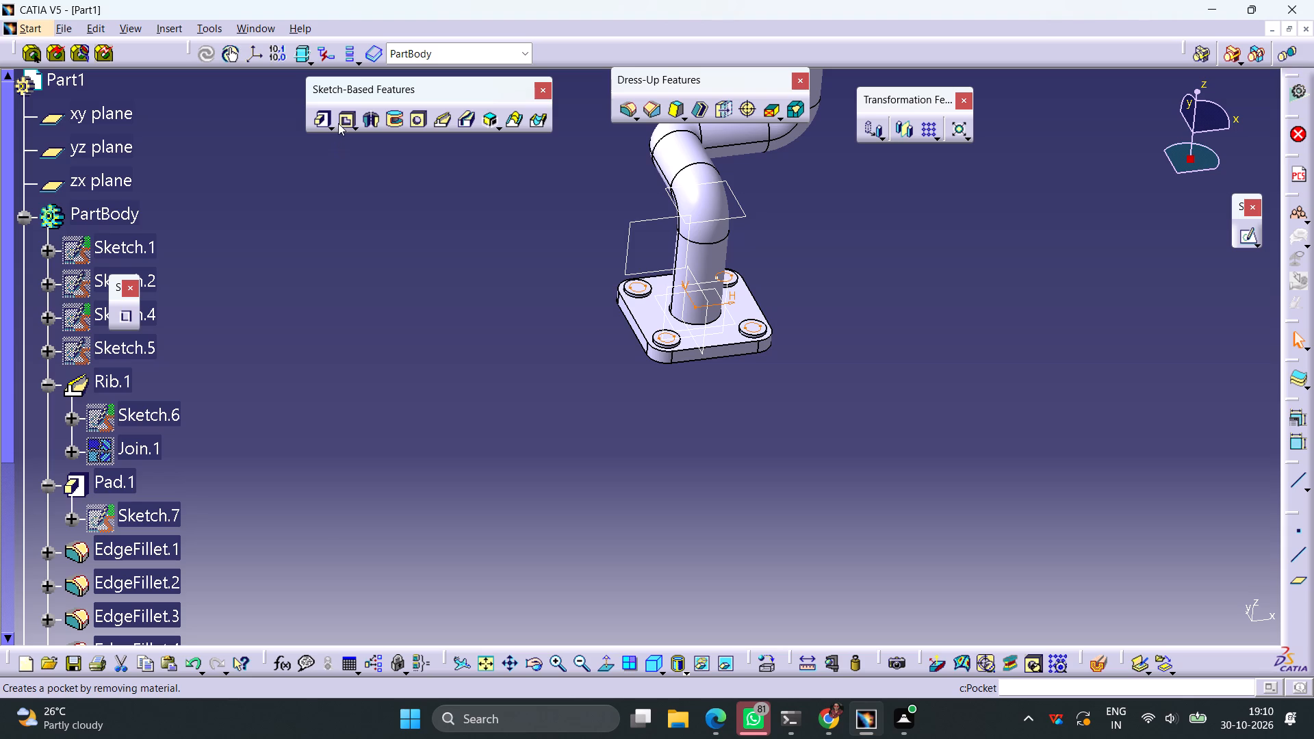
Cut the four 25 mm circles through the bosses and flange with a Pocket limited Up to last.
left_click(341, 120)
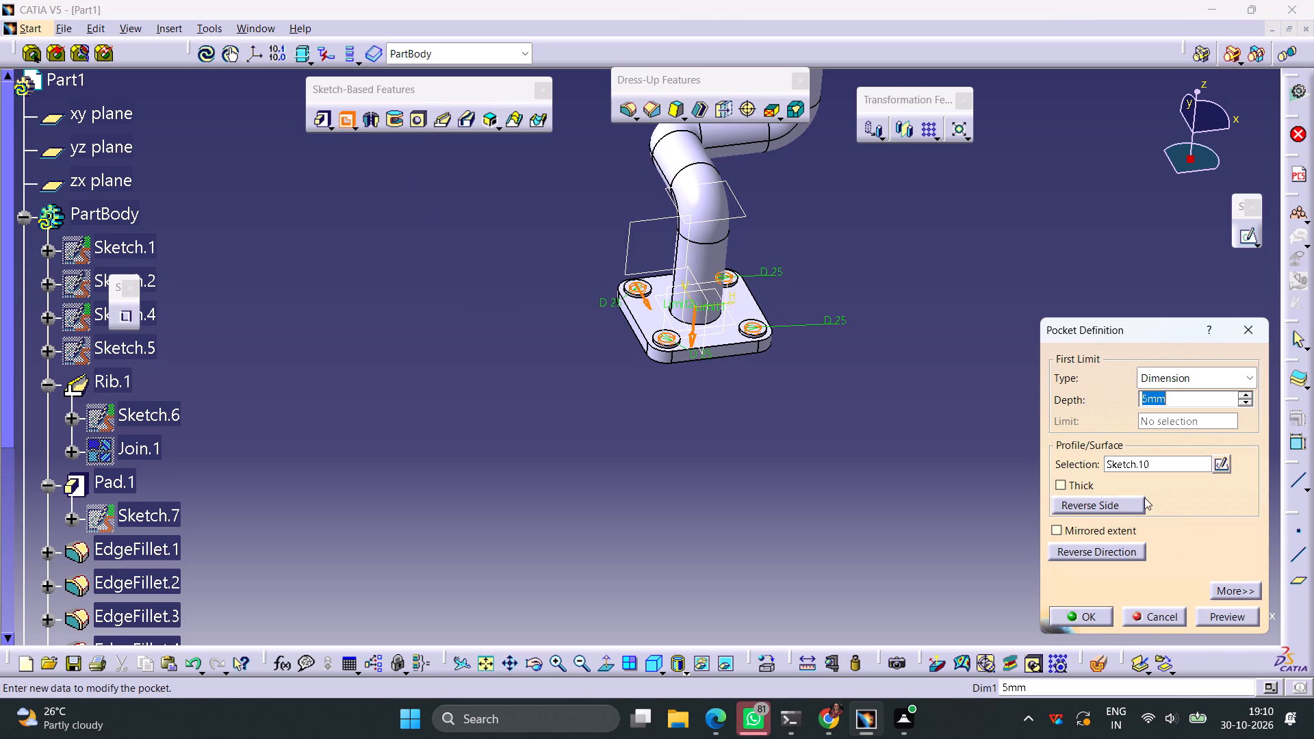
left_click(1244, 379)
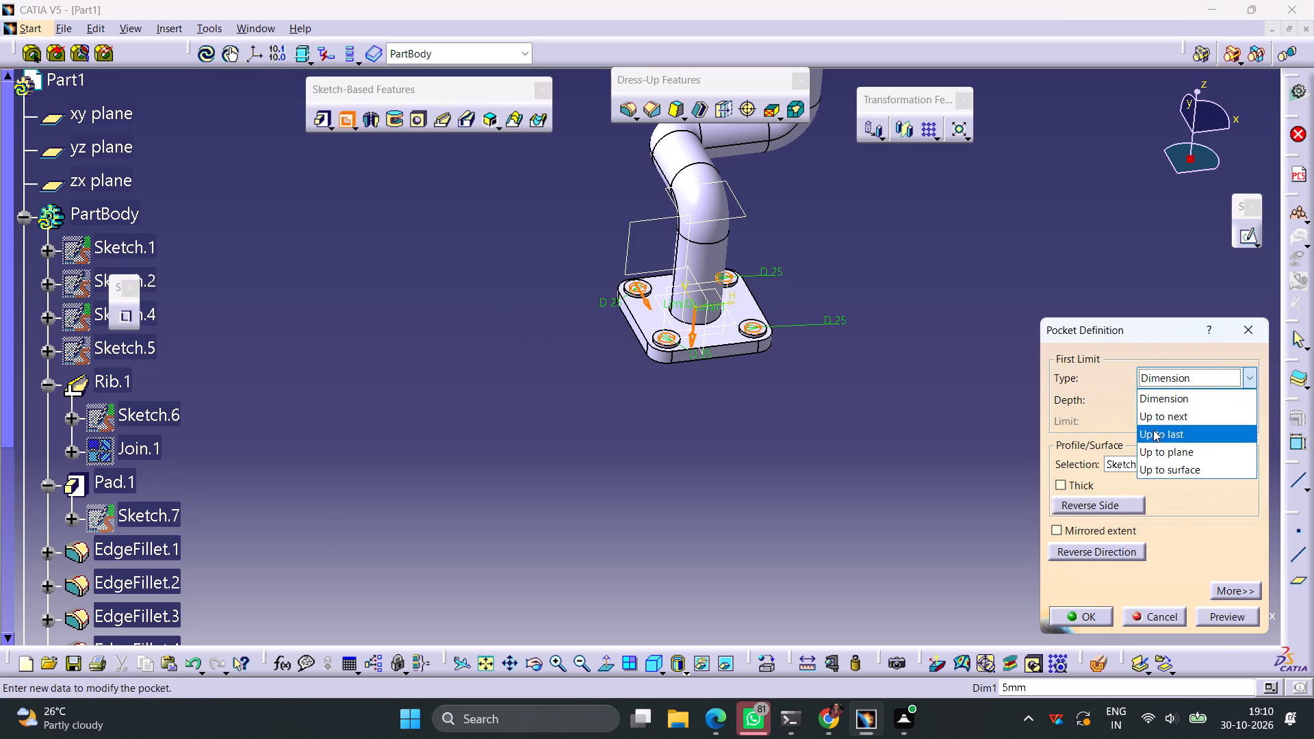
left_click(1153, 430)
left_click(1229, 614)
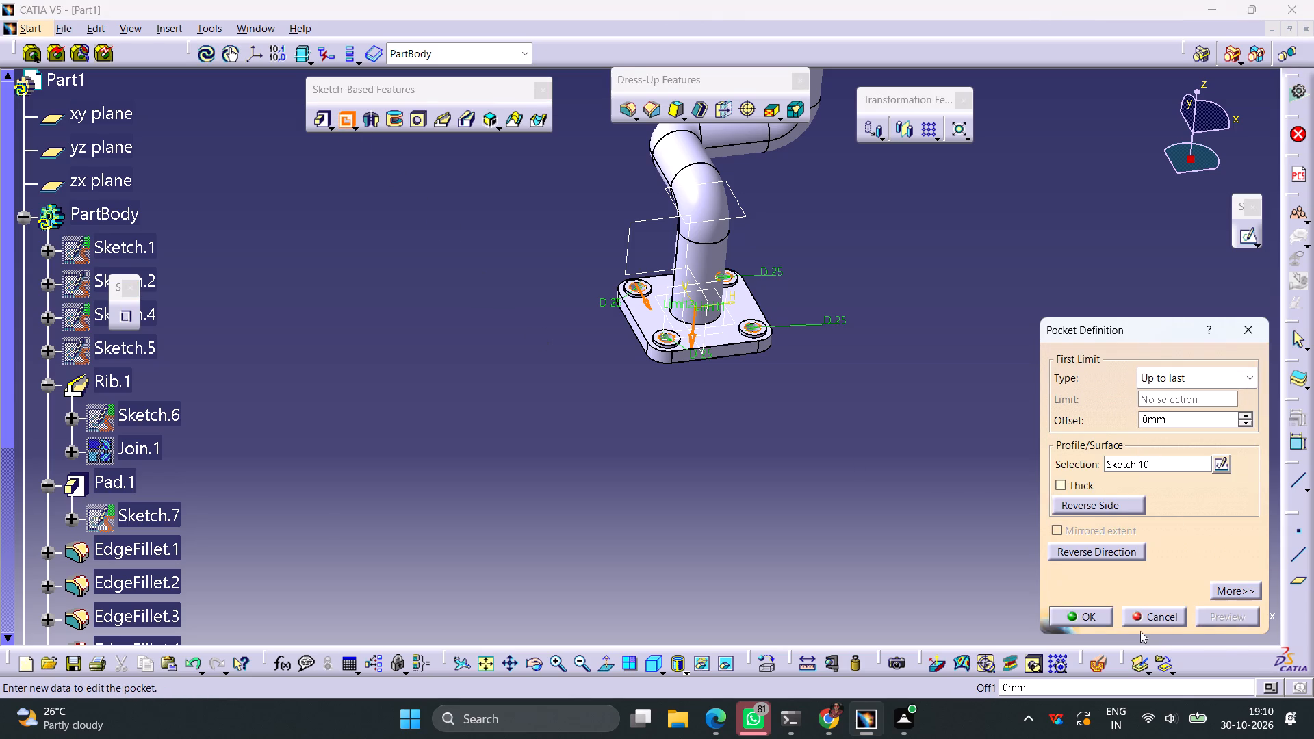
left_click(1079, 619)
left_click_drag(936, 496, 935, 484)
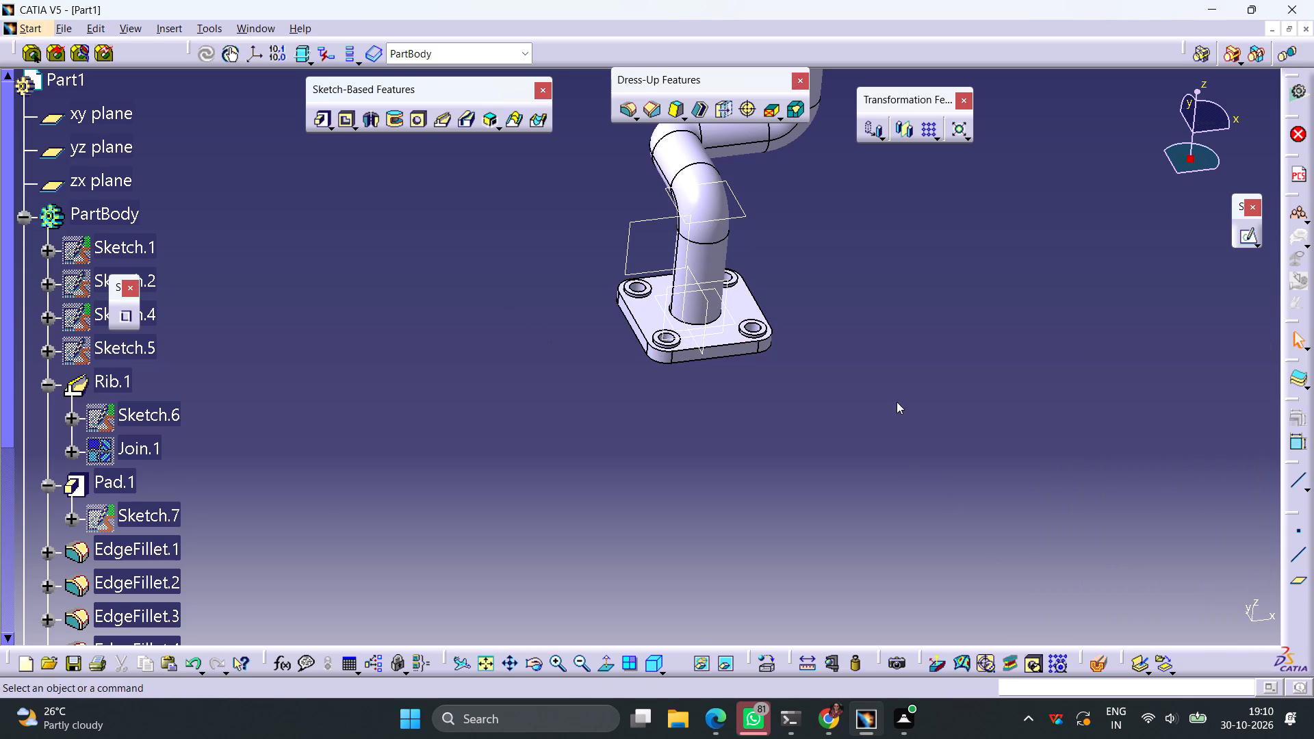
Open a new sketch on the ring-shaped end face of the pipe's free end, opposite the flange.
middle_click_drag(886, 376, 875, 428, "ctrl")
middle_click_drag(880, 350, 710, 388)
right_click_drag(879, 350, 710, 388)
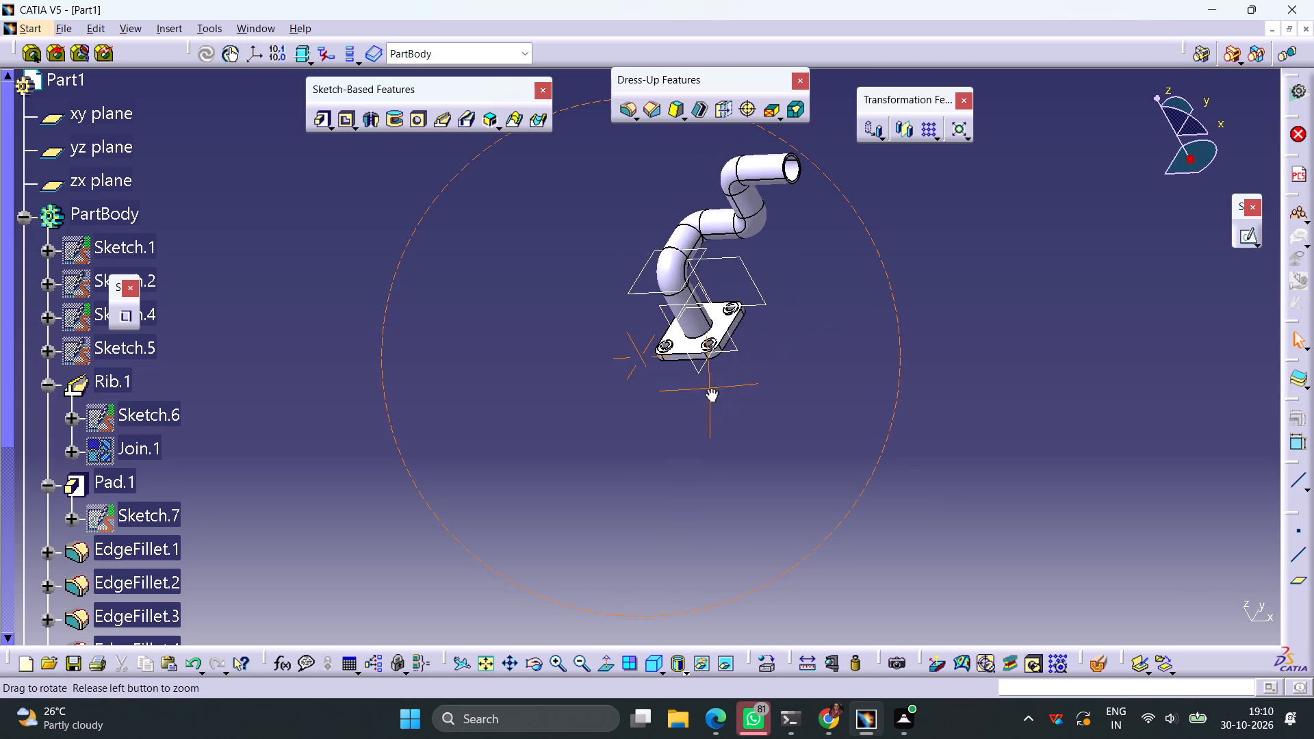
right_click_drag(710, 388, 691, 396)
middle_click_drag(710, 388, 692, 389)
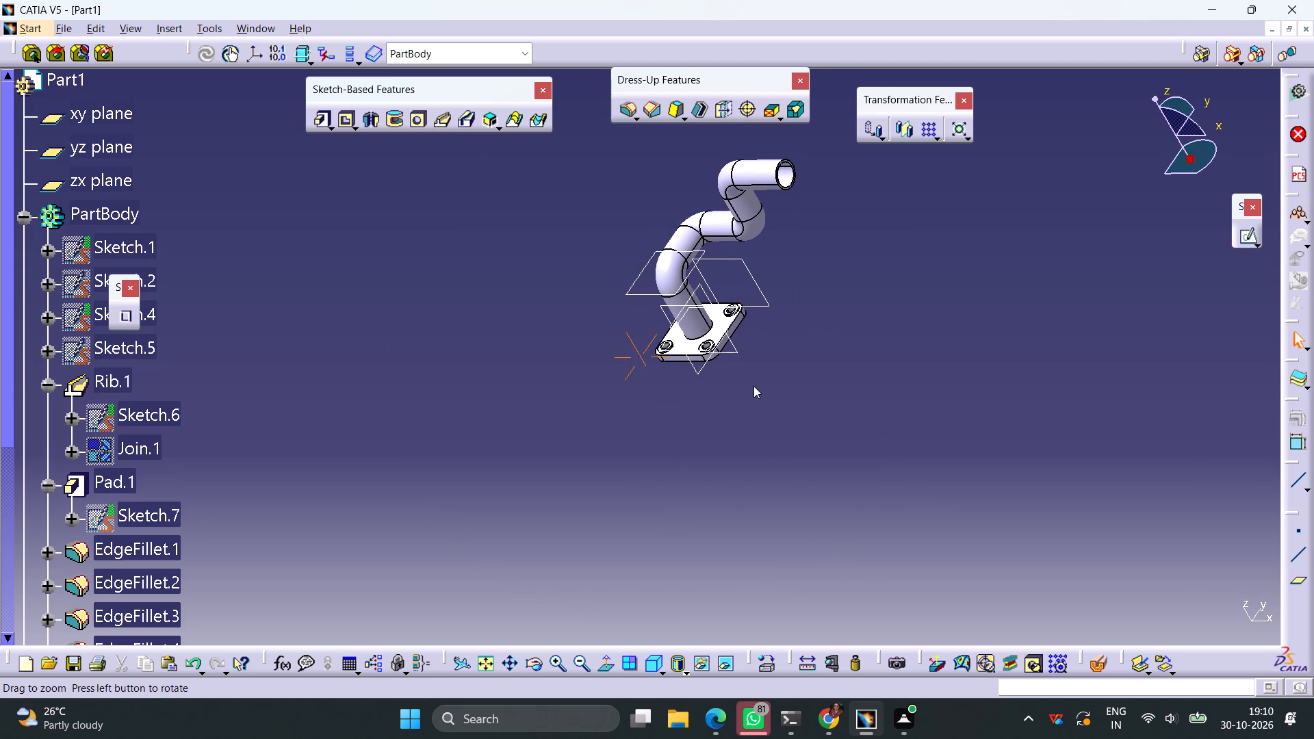
middle_click_drag(891, 267, 814, 335)
right_click_drag(891, 267, 814, 335)
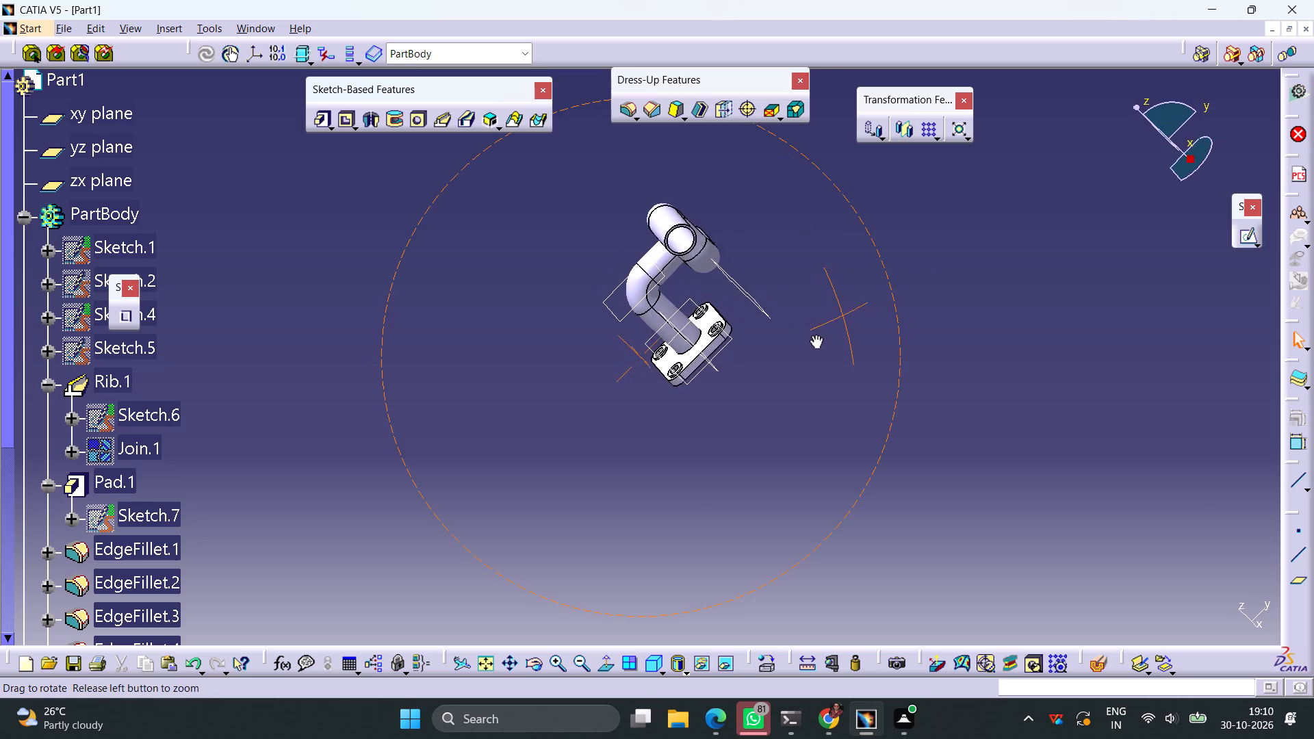
right_click_drag(814, 335, 835, 336)
middle_click_drag(814, 335, 835, 336)
middle_click_drag(800, 284, 798, 202, "ctrl")
middle_click_drag(946, 285, 914, 375)
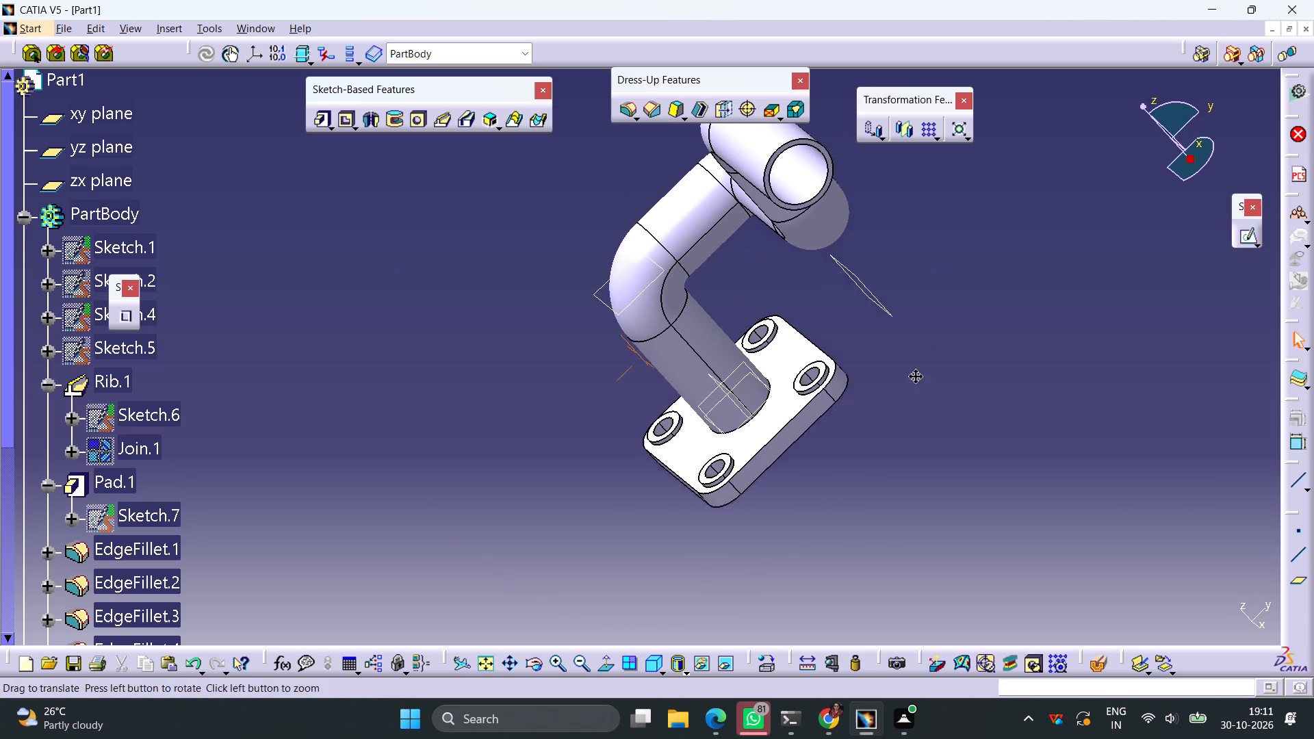
middle_click_drag(914, 375, 888, 466)
middle_click_drag(924, 395, 931, 434)
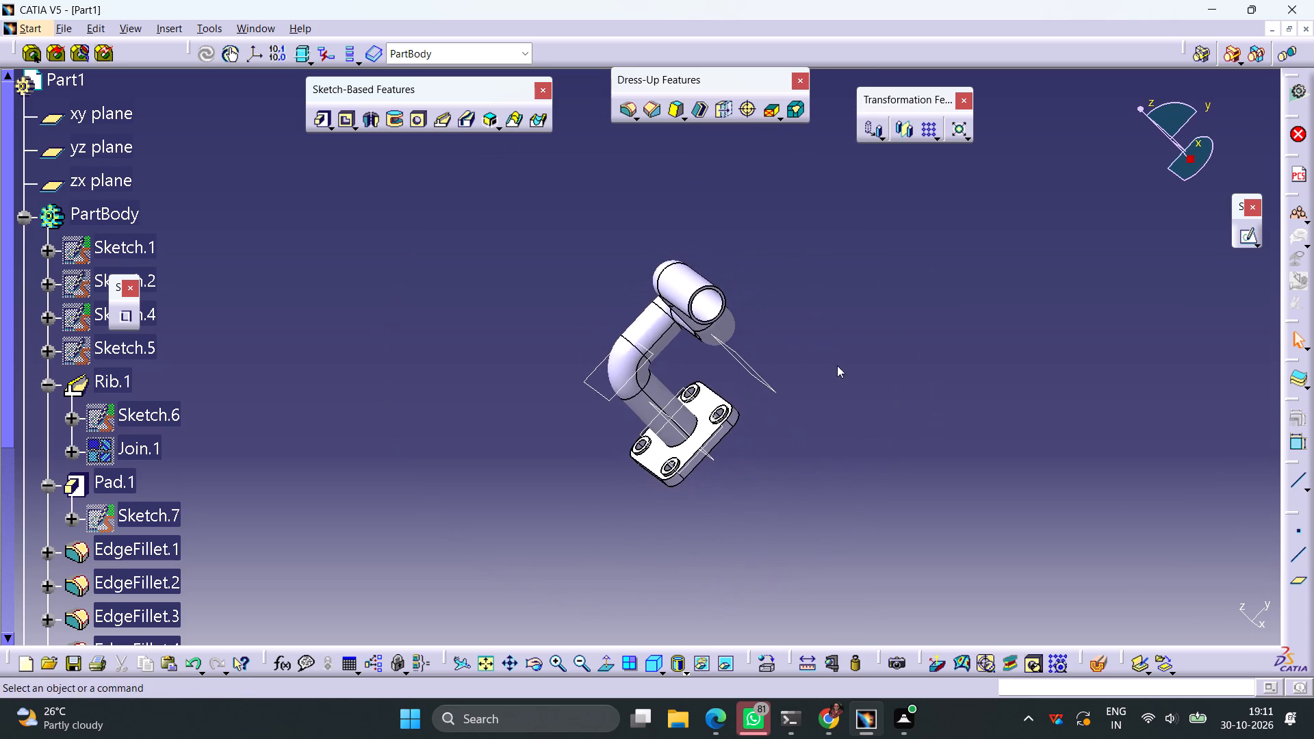
middle_click_drag(837, 363, 837, 283, "ctrl")
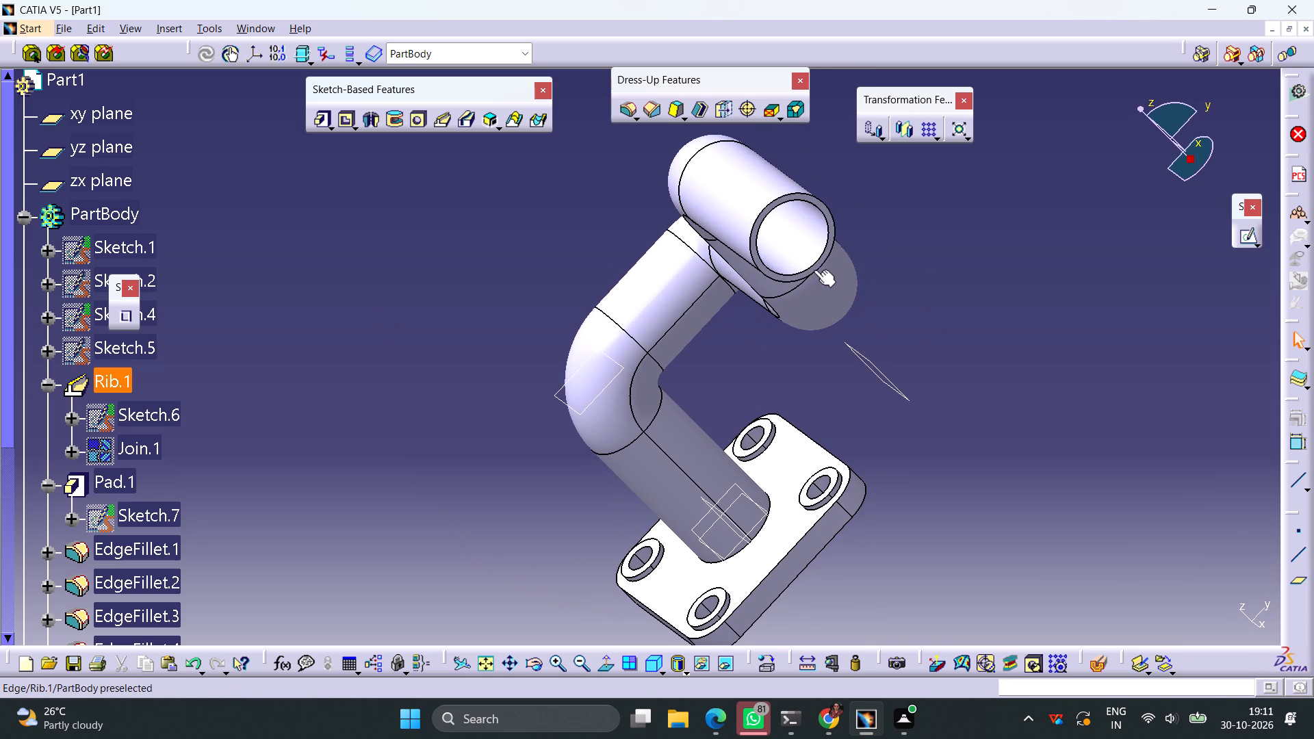
middle_click_drag(866, 322, 859, 266, "ctrl")
middle_click_drag(845, 308, 838, 314)
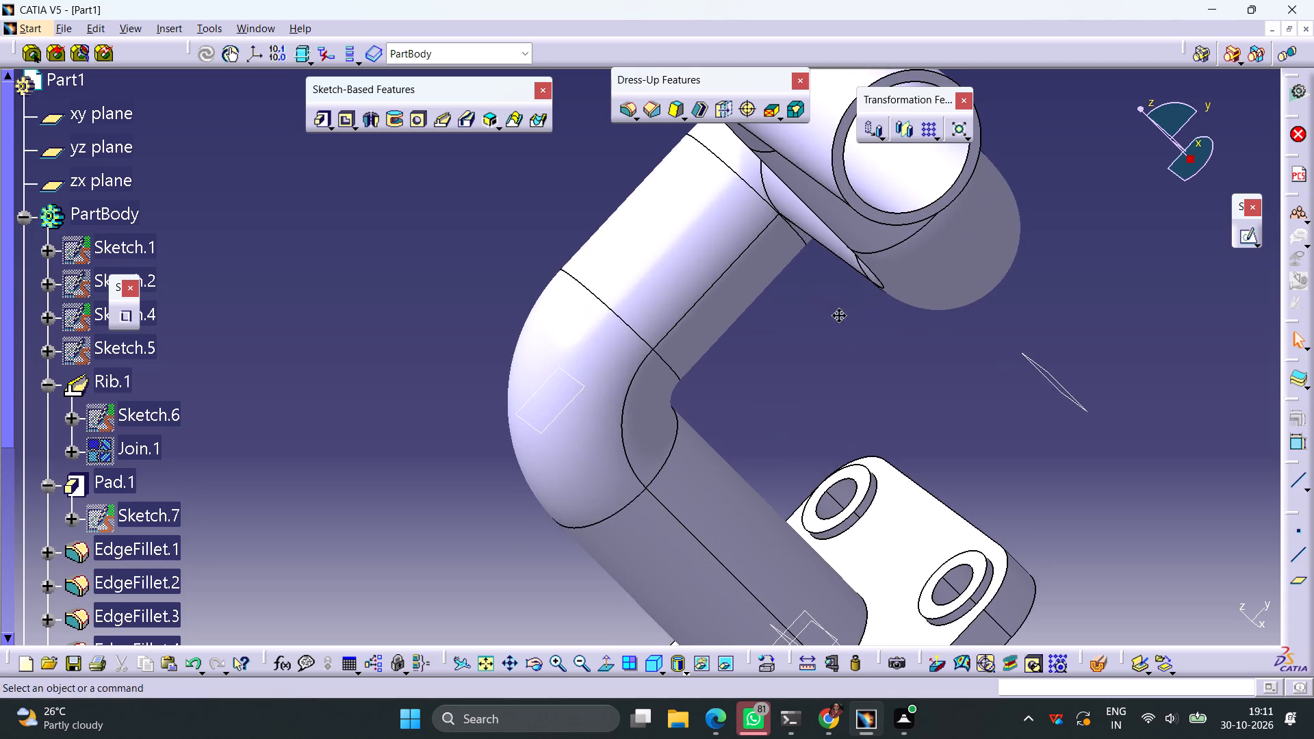
middle_click_drag(838, 314, 780, 493)
scroll(777, 493, "up", 1)
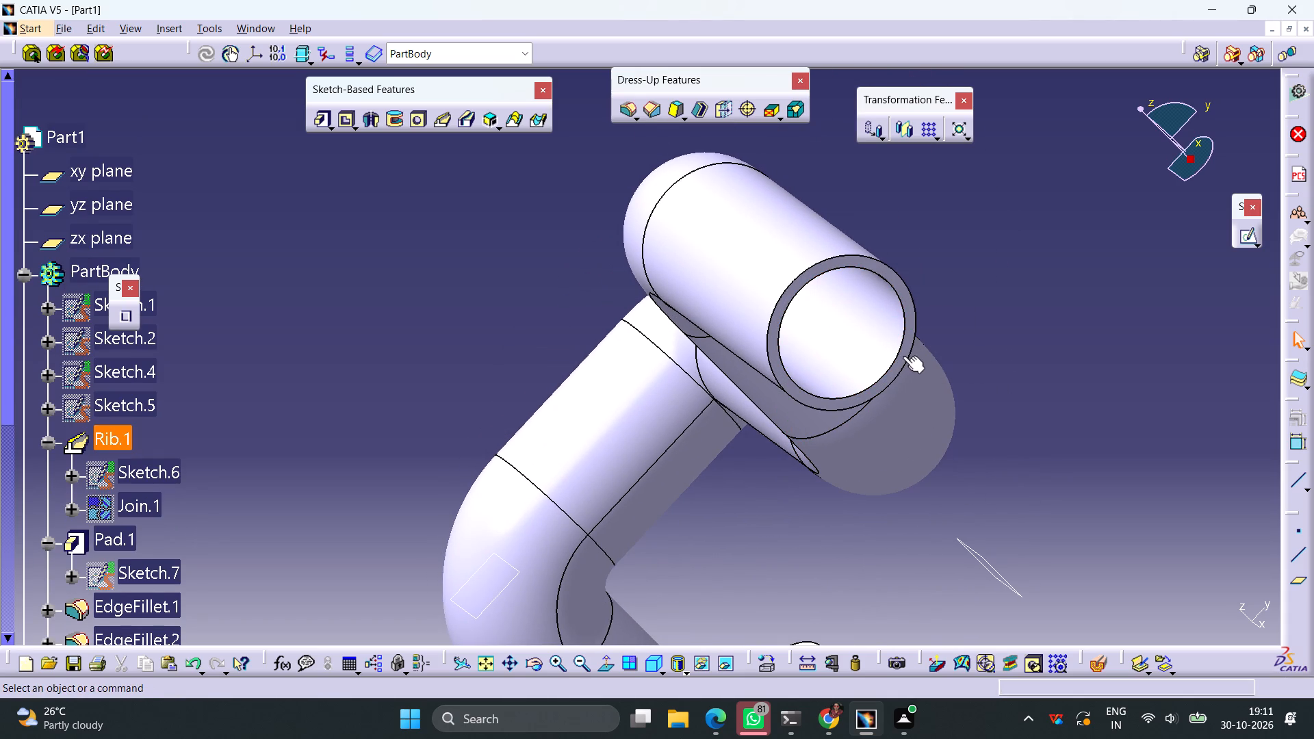
left_click(903, 356)
left_click(1247, 238)
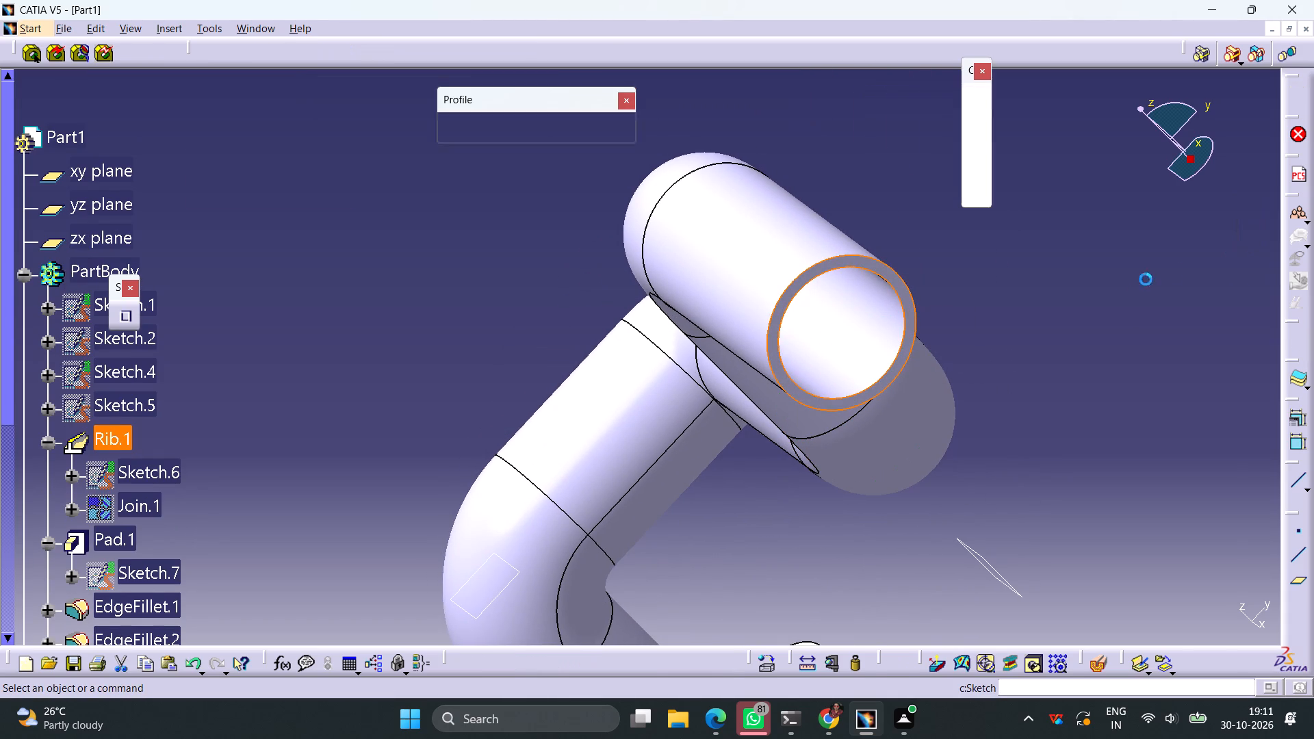
Project the inner bore edge of the pipe's open end onto the sketch plane.
middle_click_drag(849, 307, 836, 457, "ctrl")
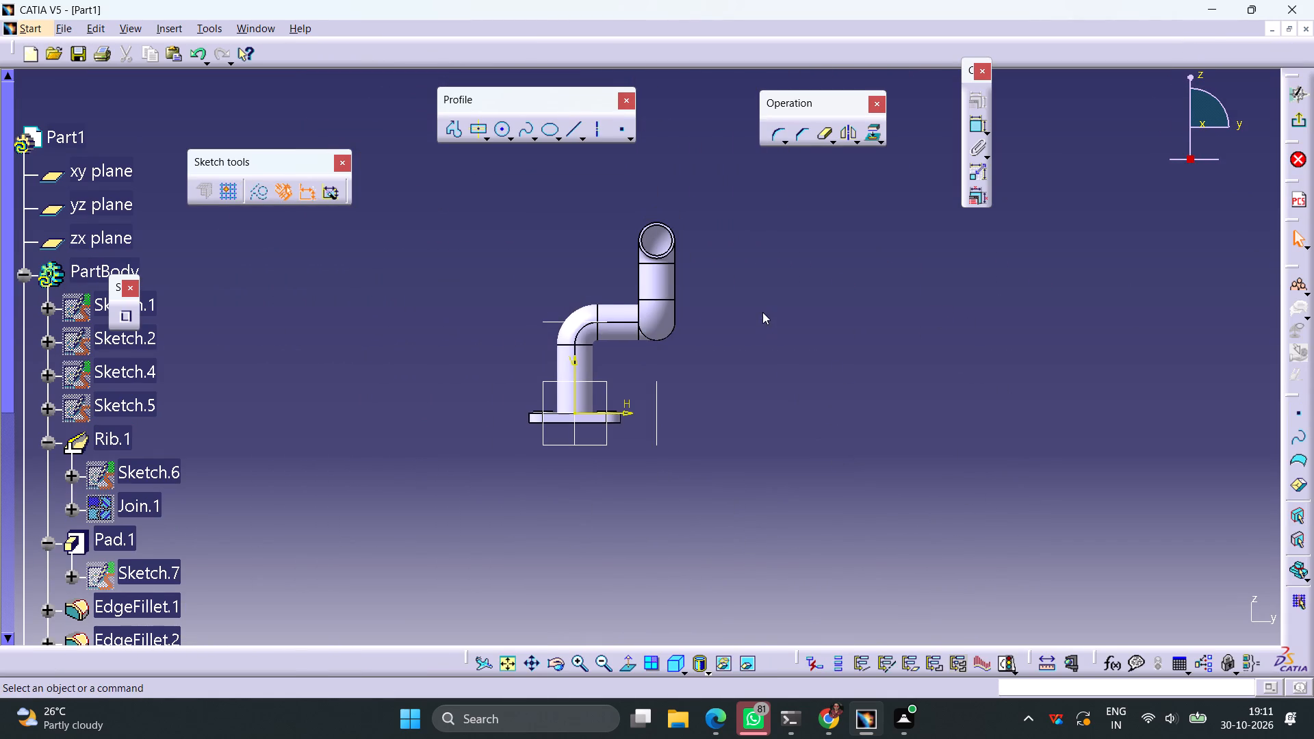
middle_click_drag(762, 312, 743, 394)
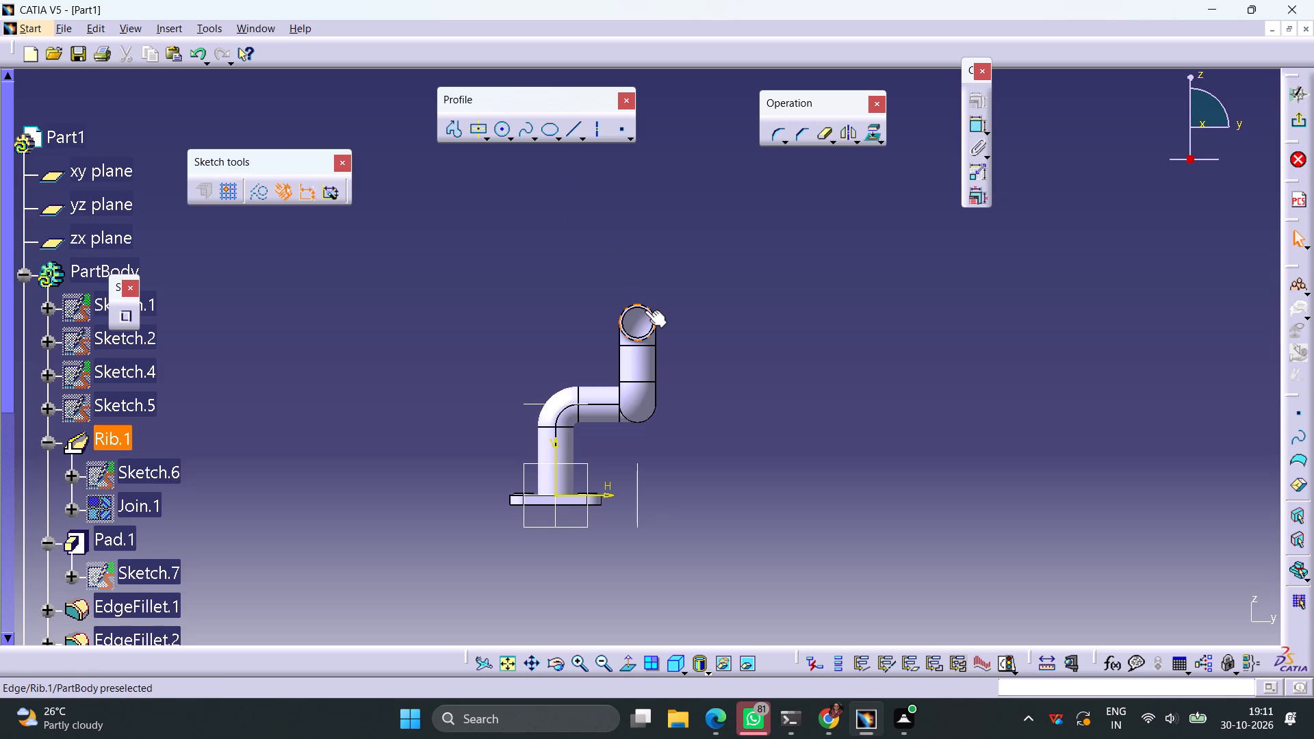
middle_click_drag(691, 365, 714, 255, "ctrl")
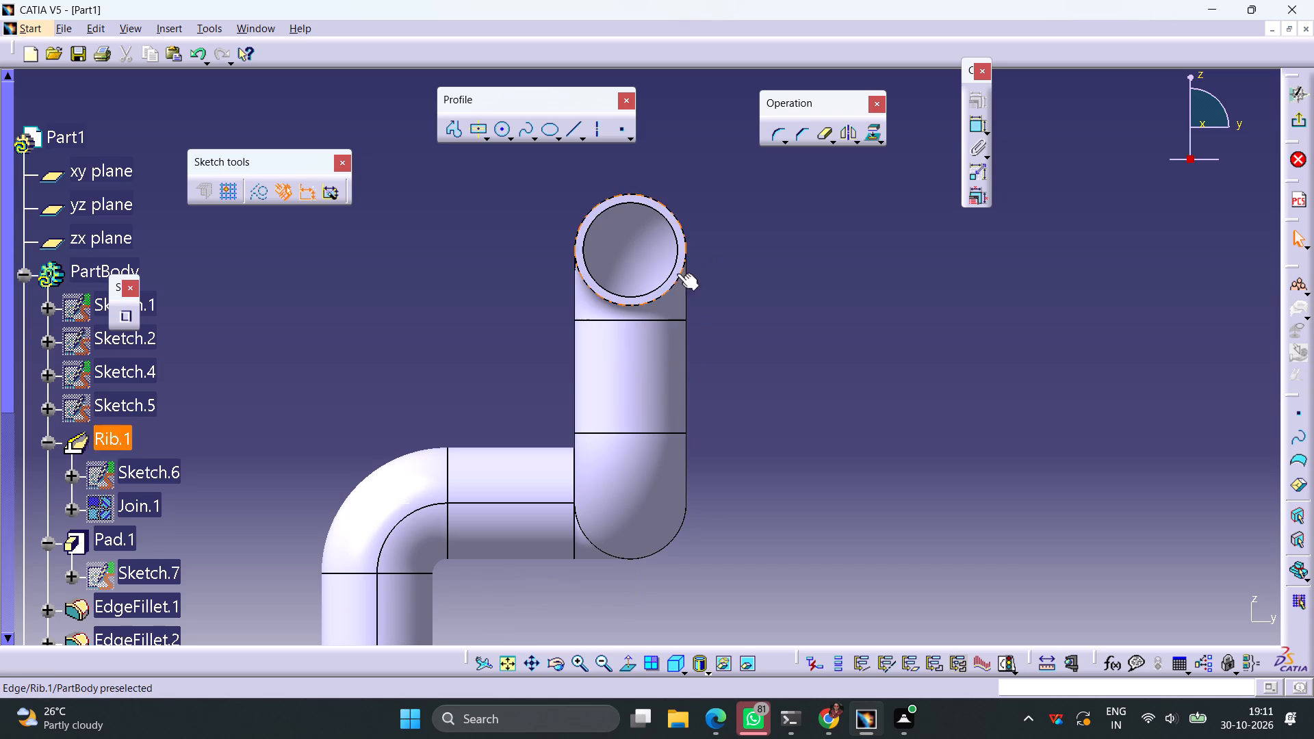
left_click(669, 275)
left_click(870, 136)
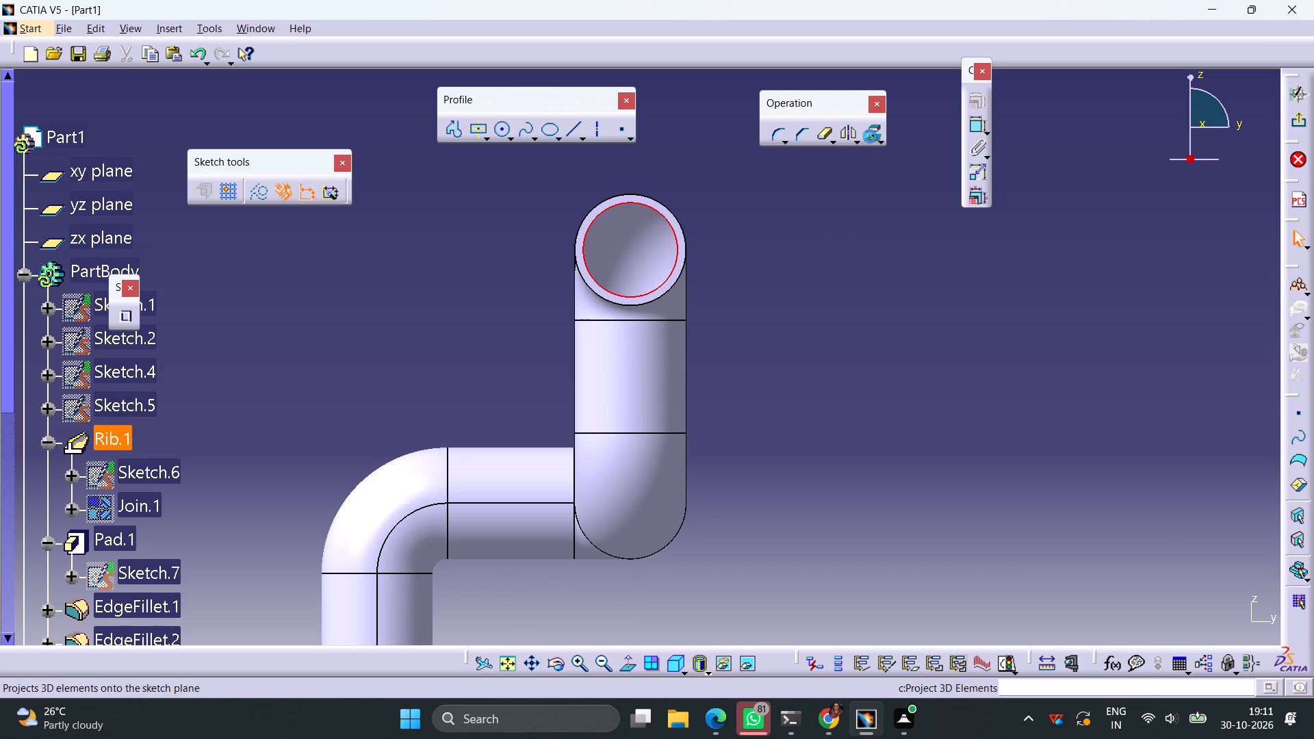
left_click(1160, 618)
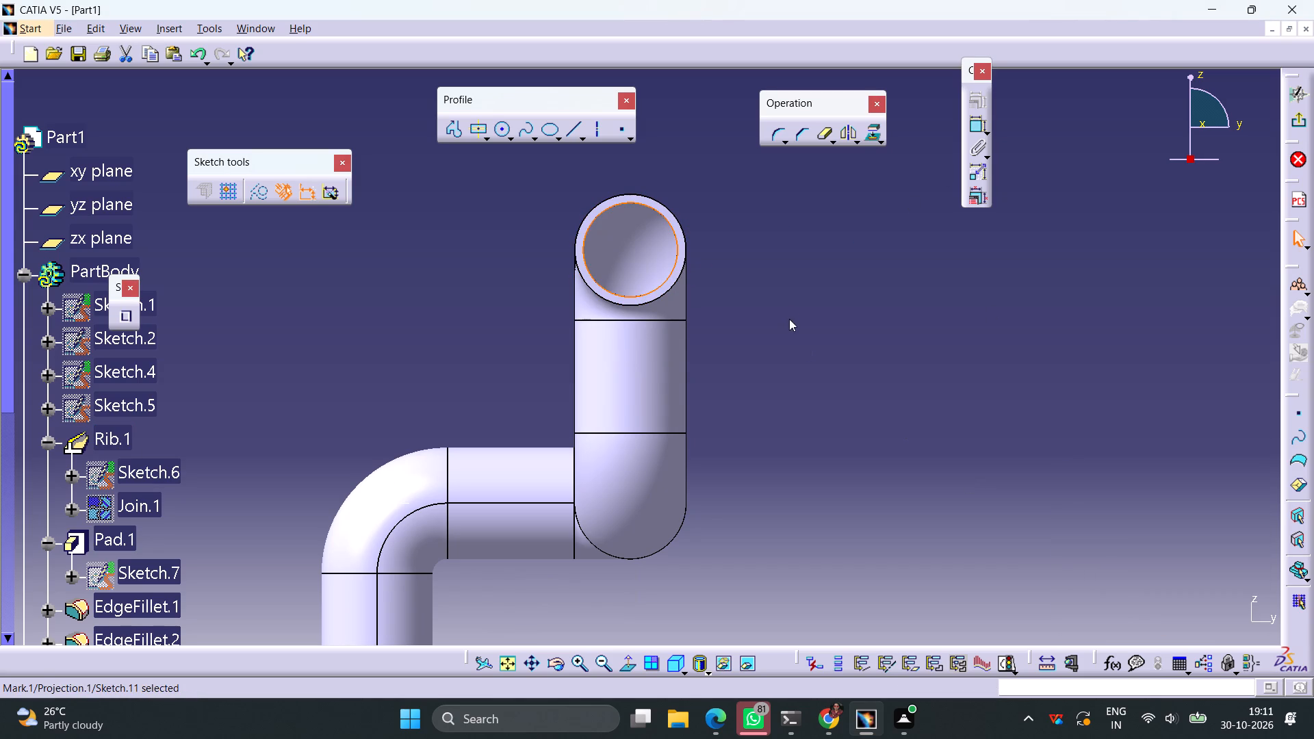
left_click(790, 320)
Draw a circle centred on the pipe's open end and dimension its diameter to 126 mm (63*2).
left_click(501, 133)
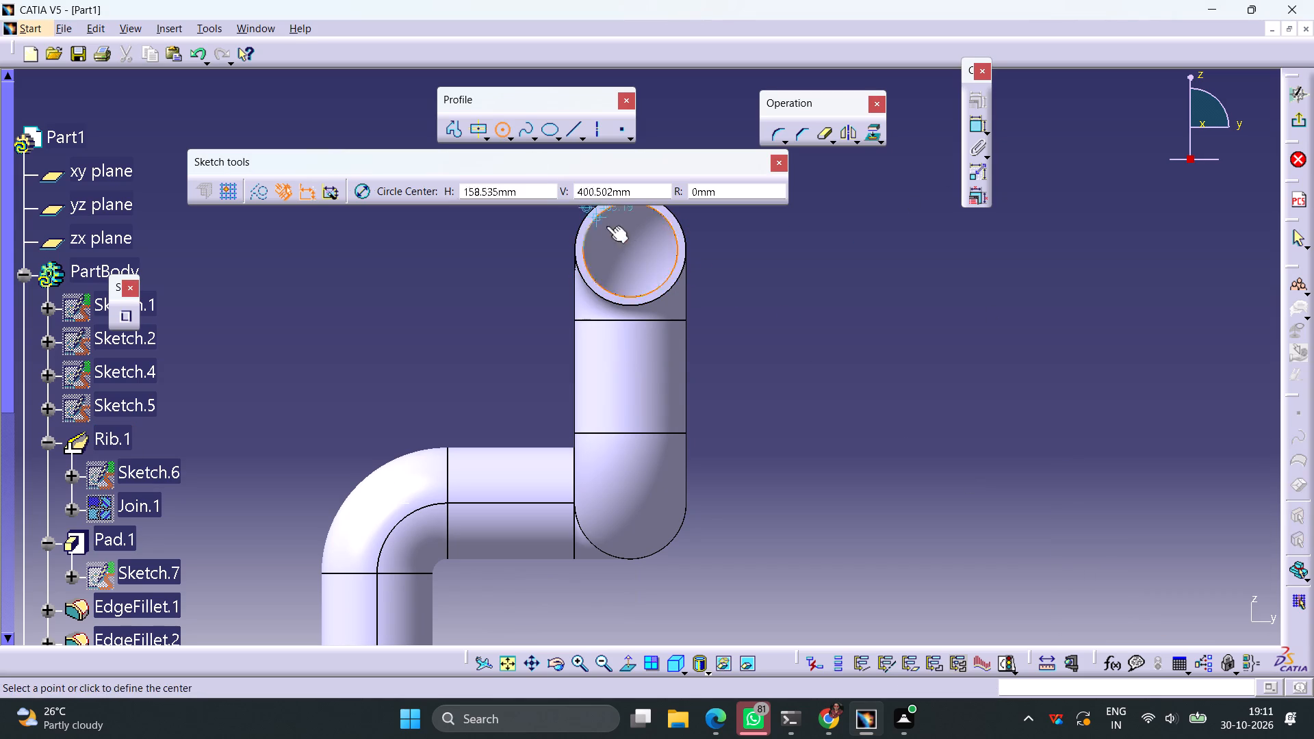
middle_click_drag(777, 341, 776, 393, "ctrl")
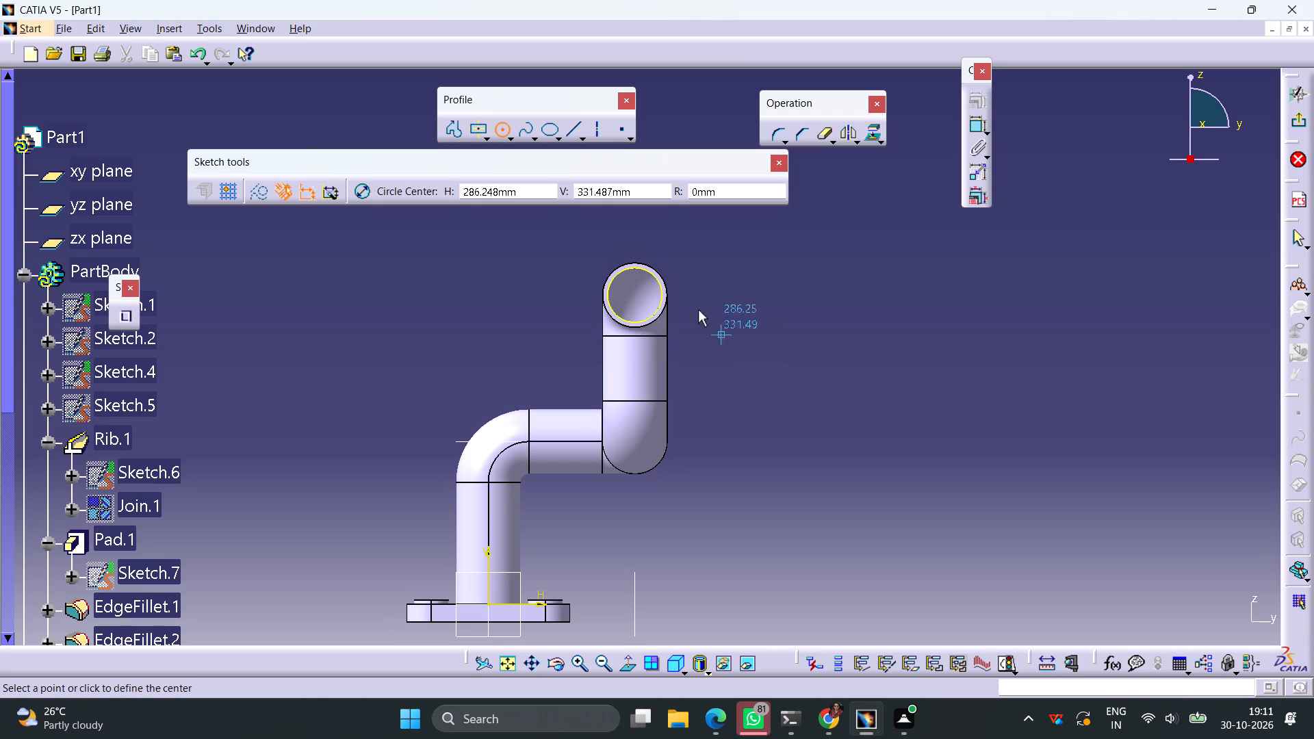
left_click(634, 296)
left_click(670, 247)
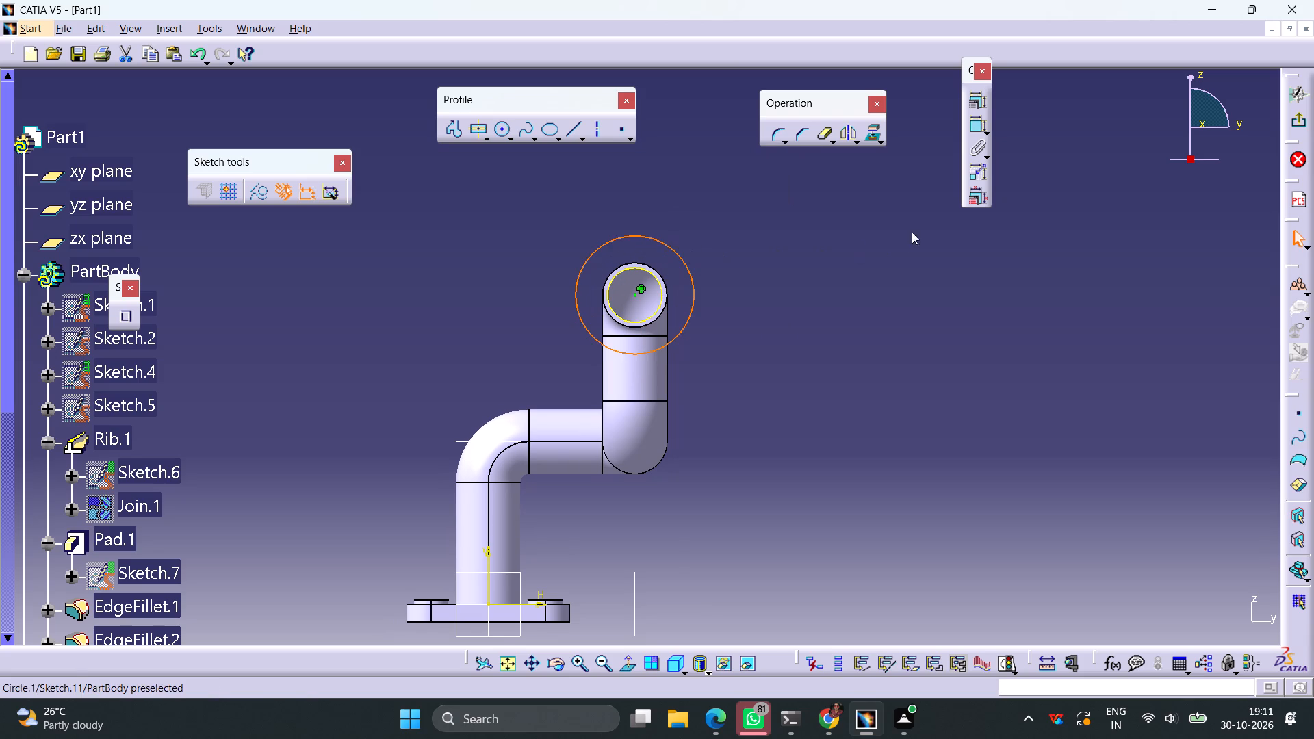
left_click(967, 124)
left_click(758, 222)
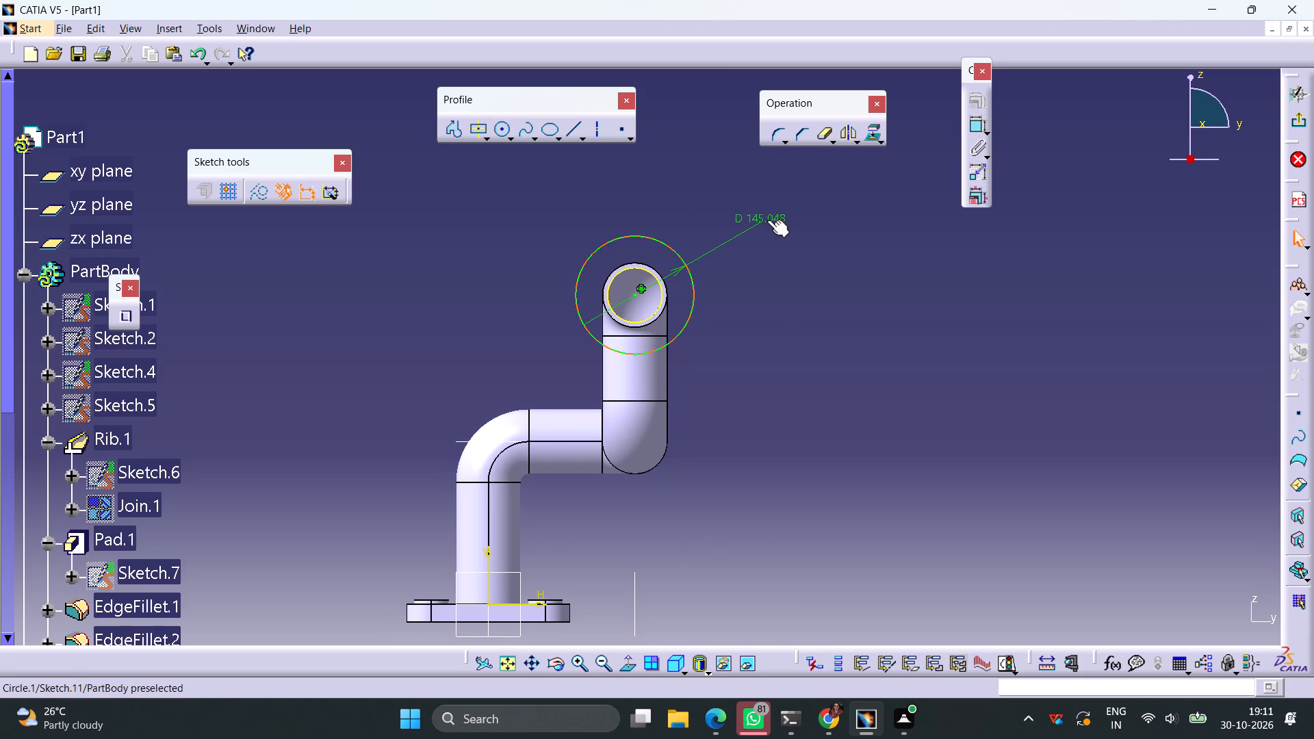
double_click(767, 220)
type("63*2")
key("Return")
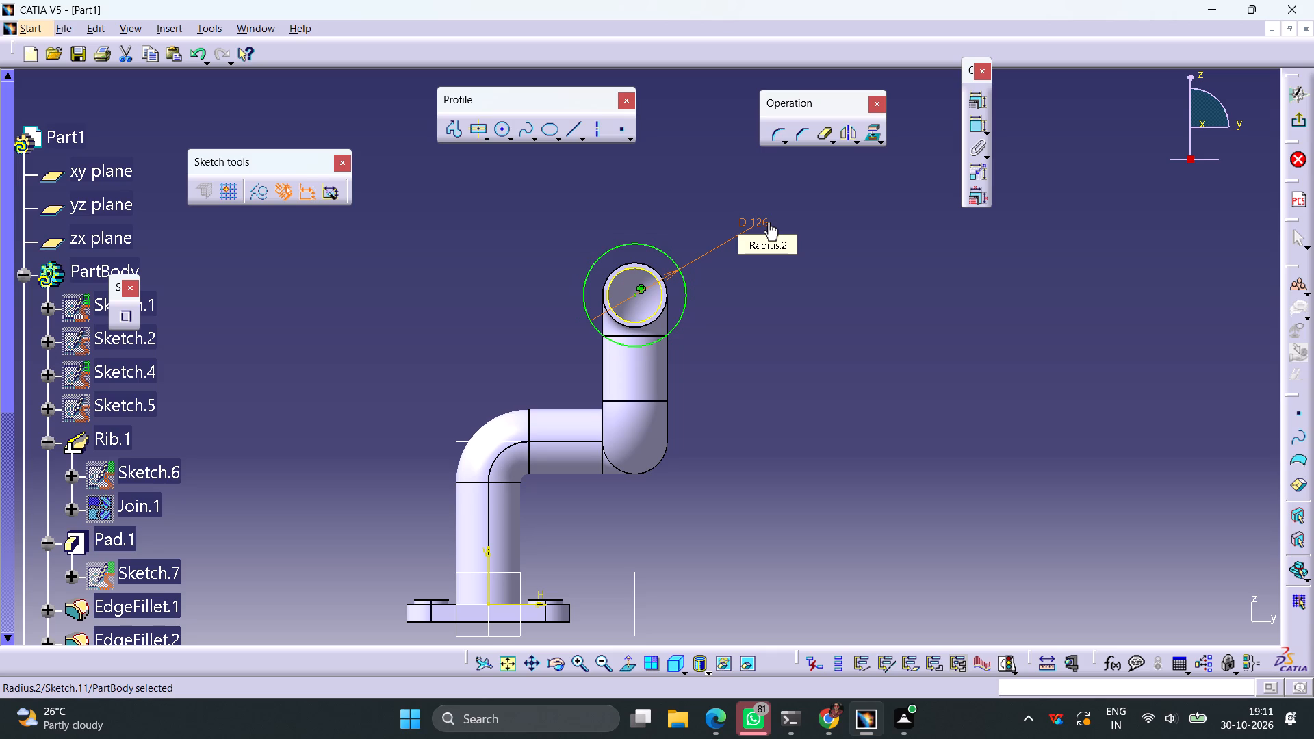
Draw a second circle right of the pipe's open end, level with its centre, and dimension its diameter to 60 mm.
left_click(496, 127)
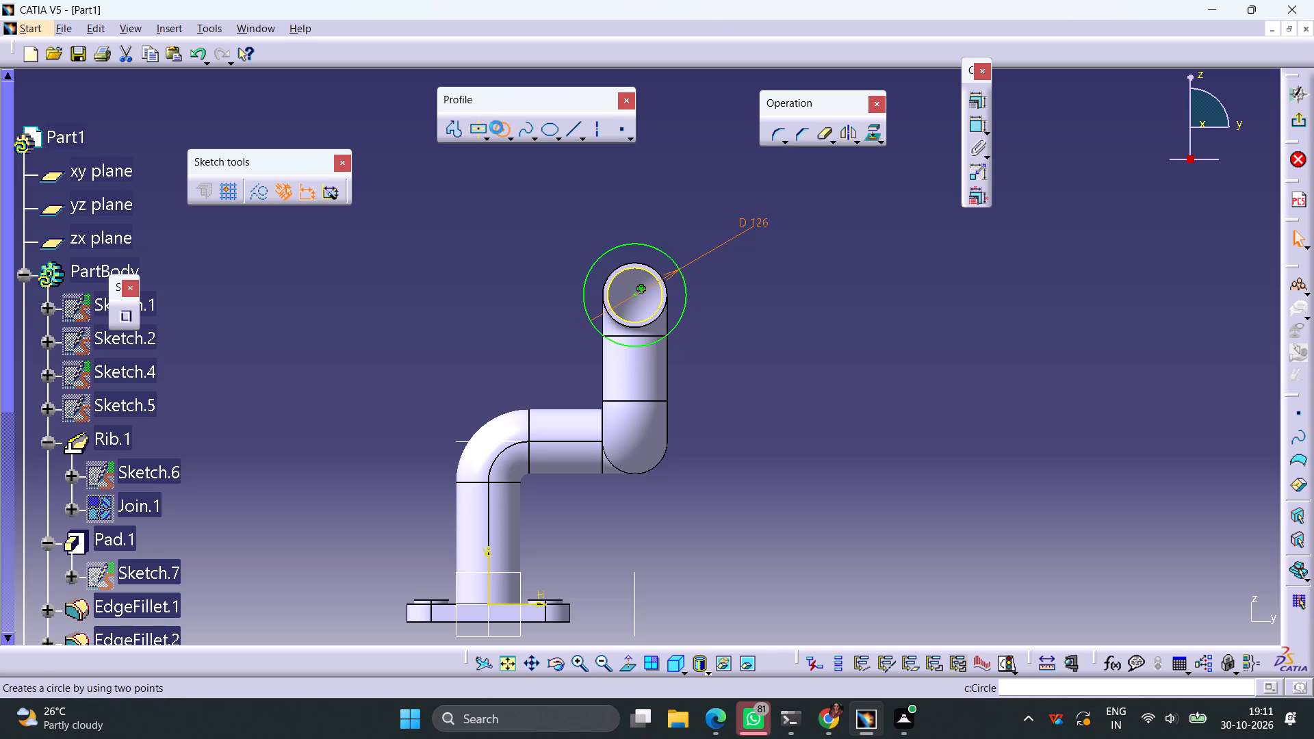
left_click(762, 295)
left_click(770, 283)
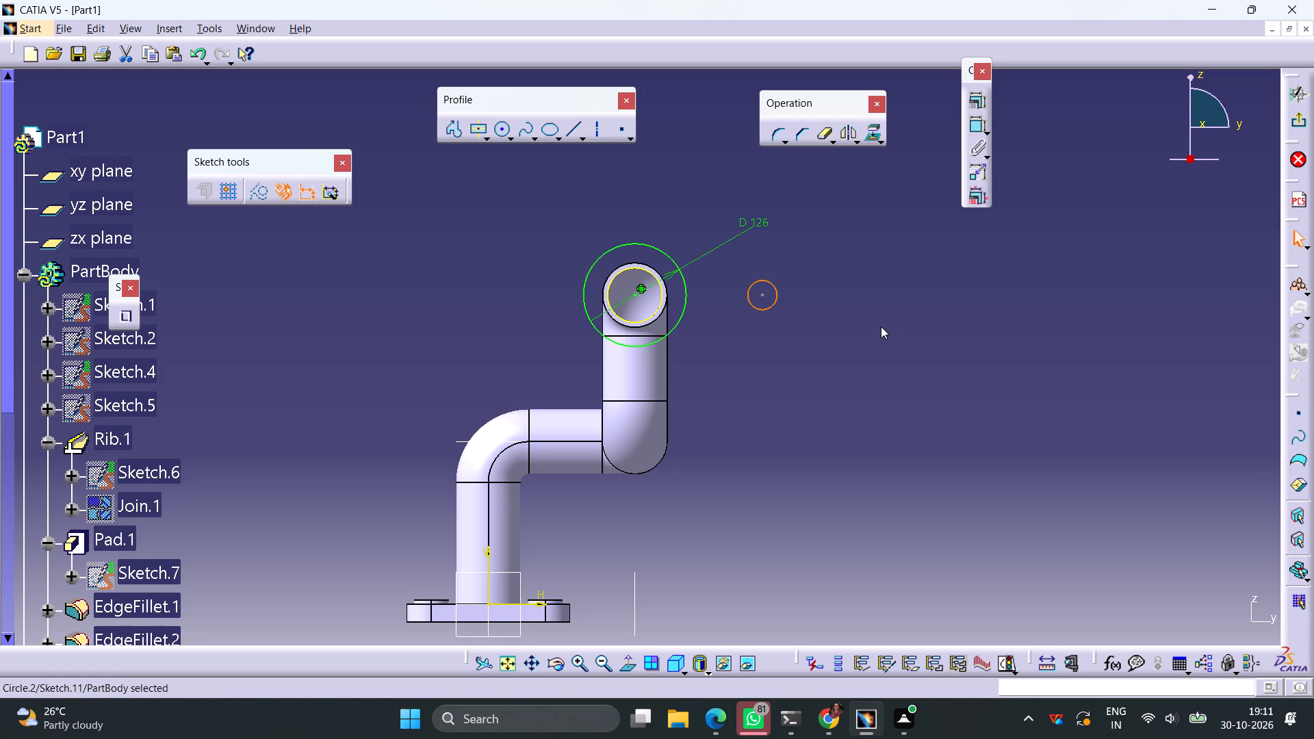
left_click(976, 125)
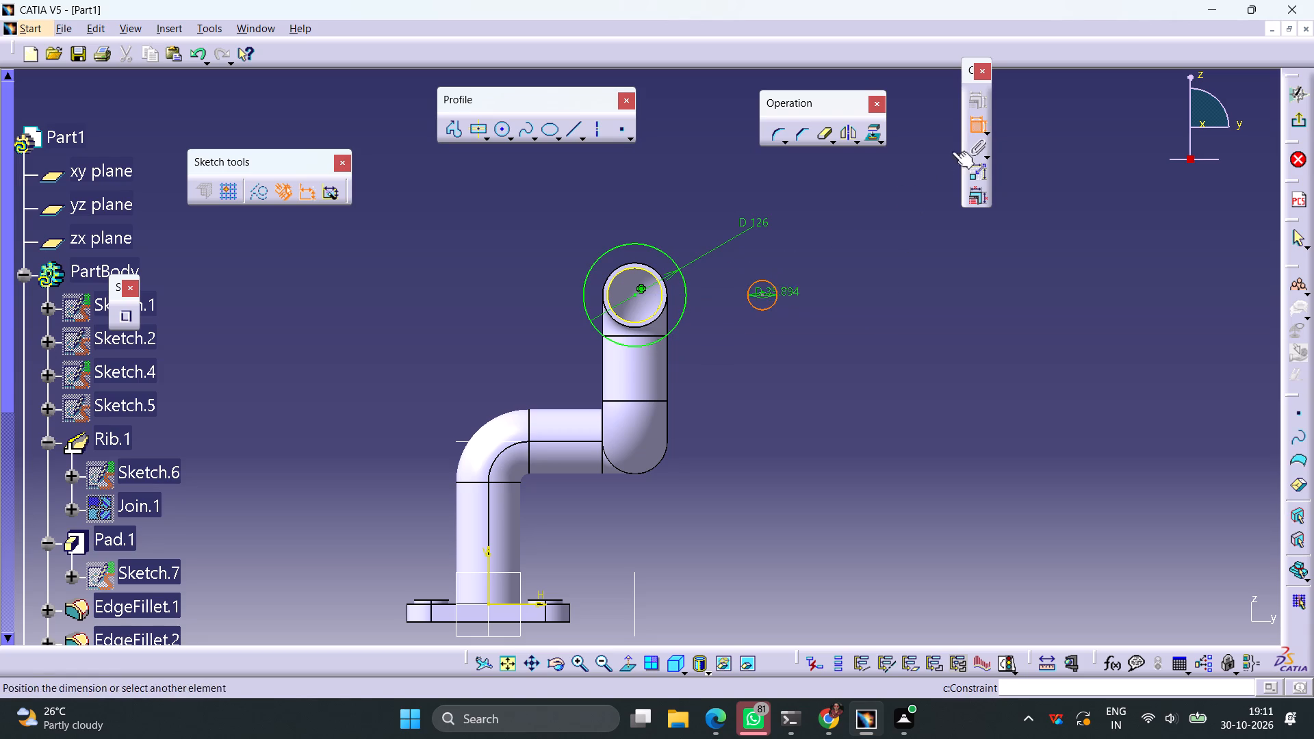
left_click(838, 381)
double_click(847, 379)
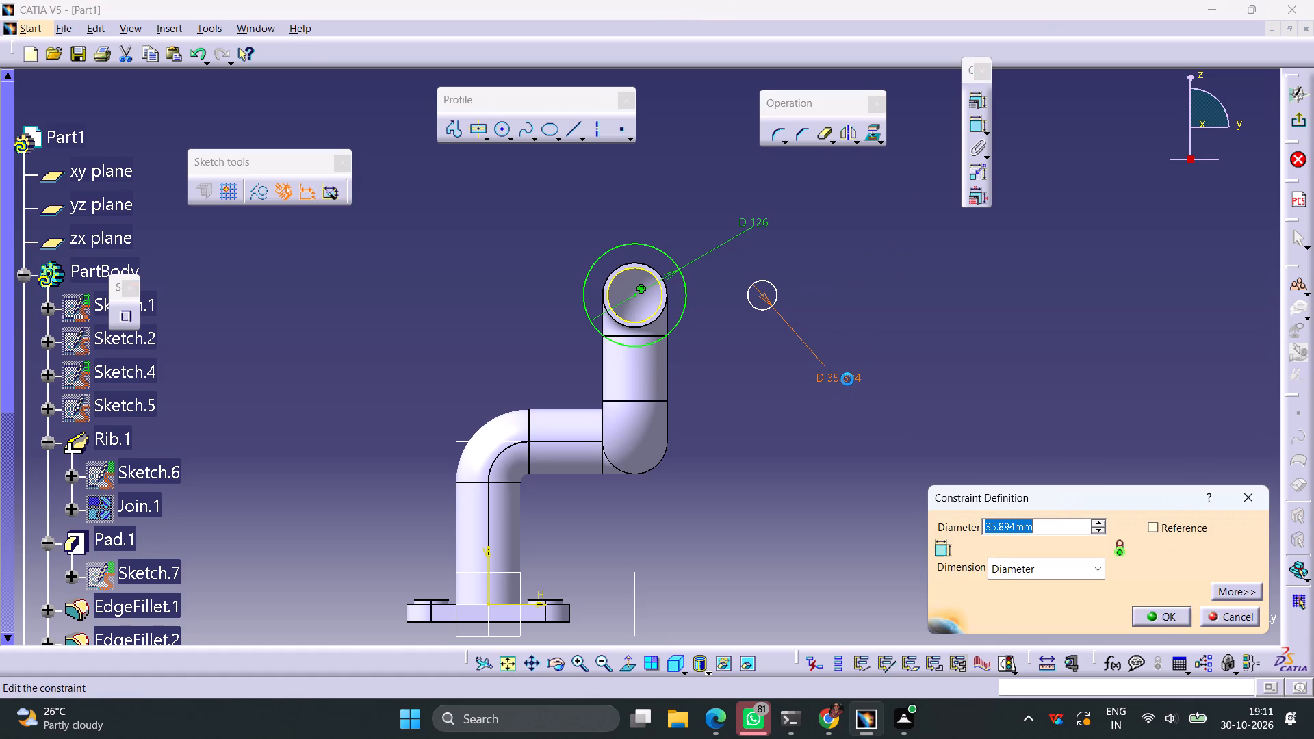
type("60")
key("Return")
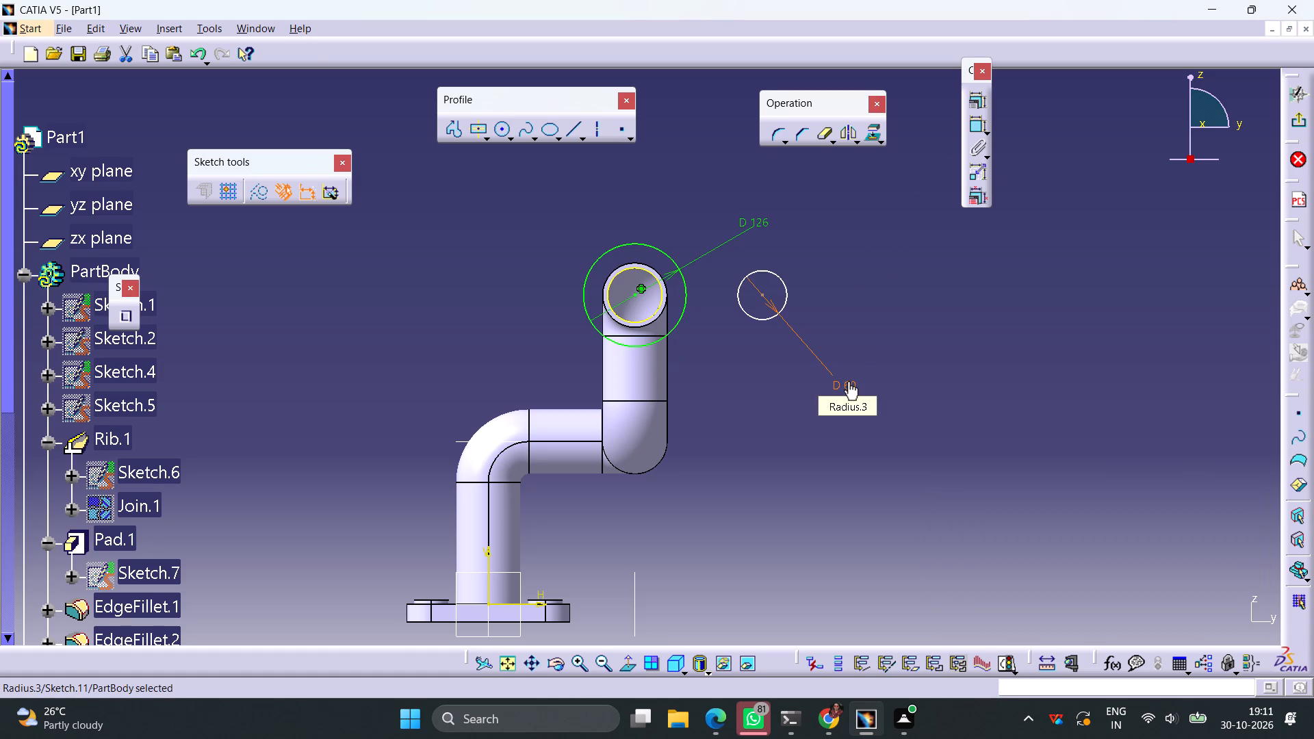
left_click_drag(904, 296, 910, 304)
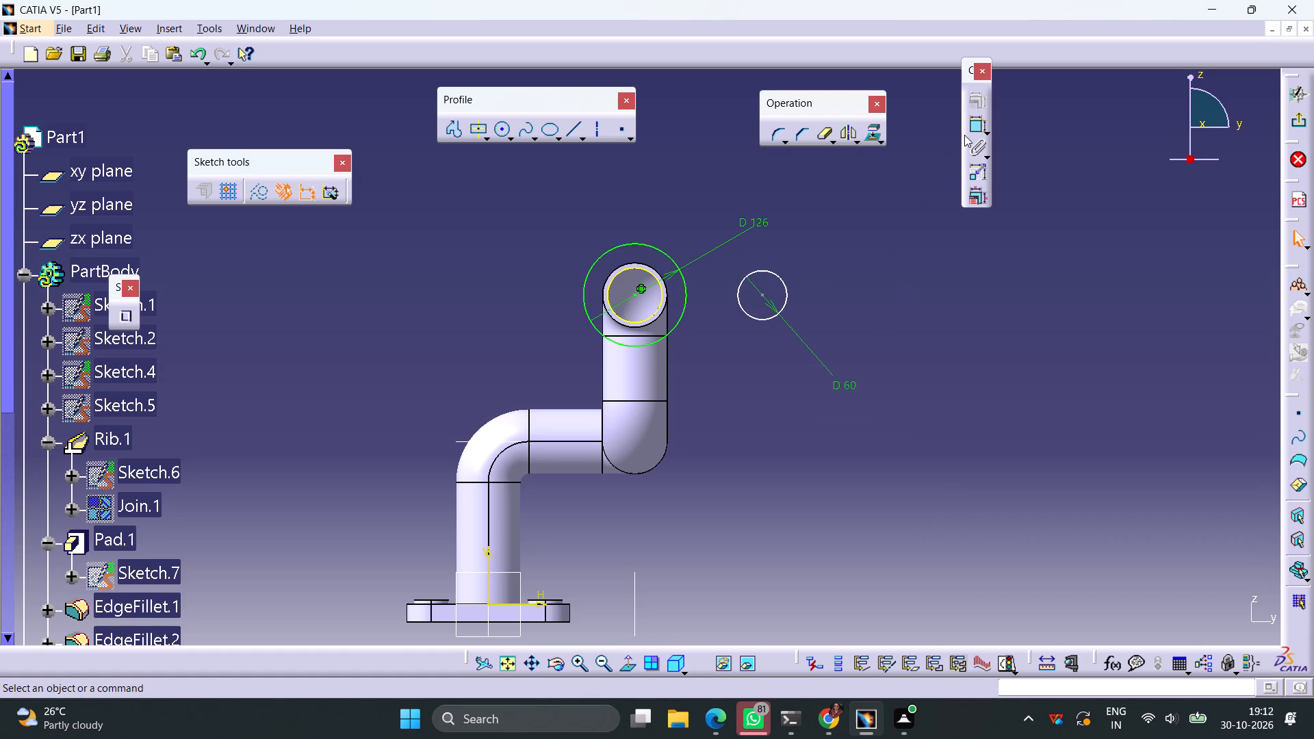
Dimension the horizontal distance between the 60 mm circle's centre and the pipe end's centre and set it to 75 mm.
left_click(975, 126)
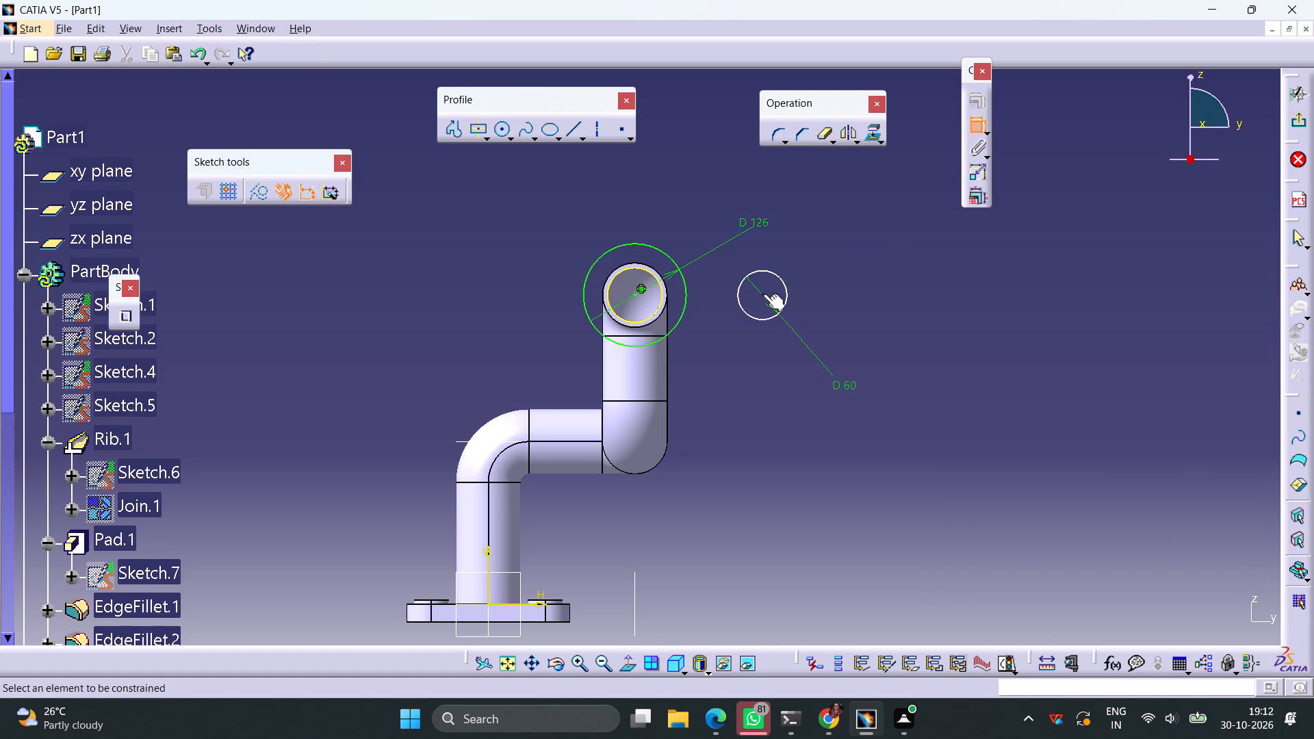
left_click(762, 294)
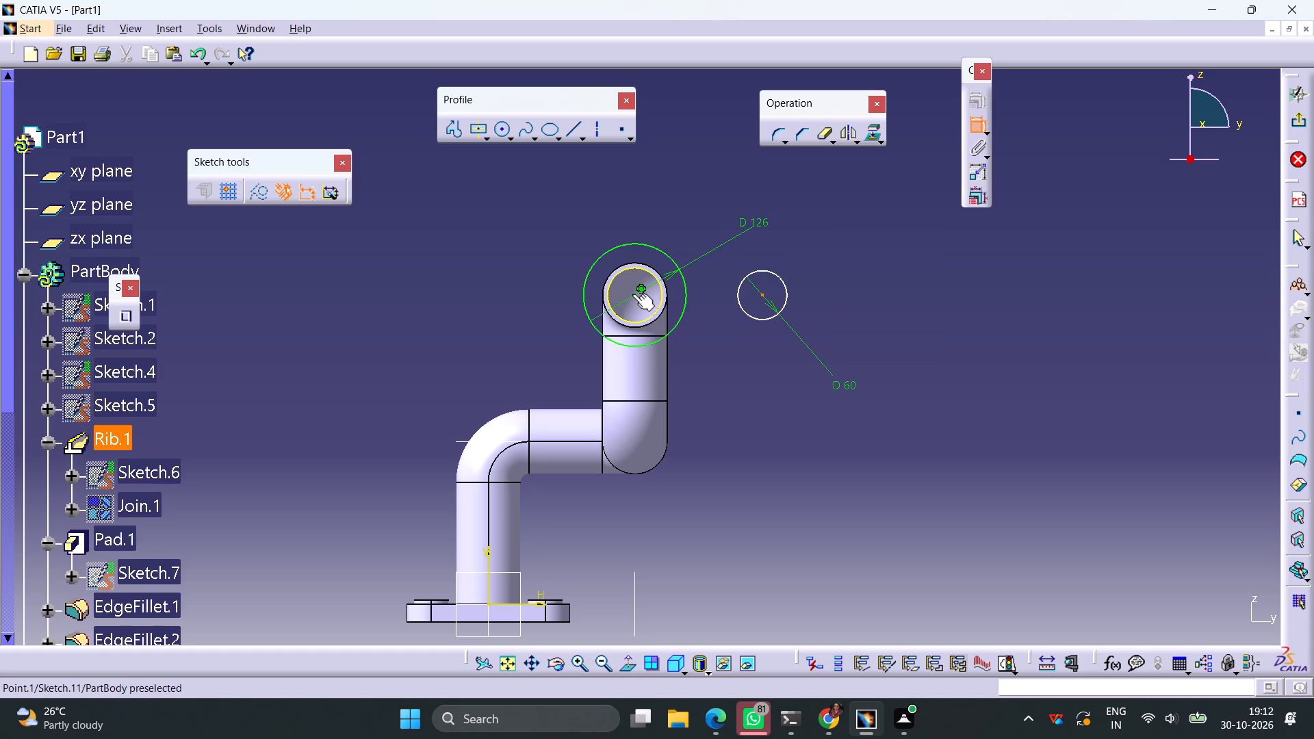
left_click(634, 297)
left_click(715, 389)
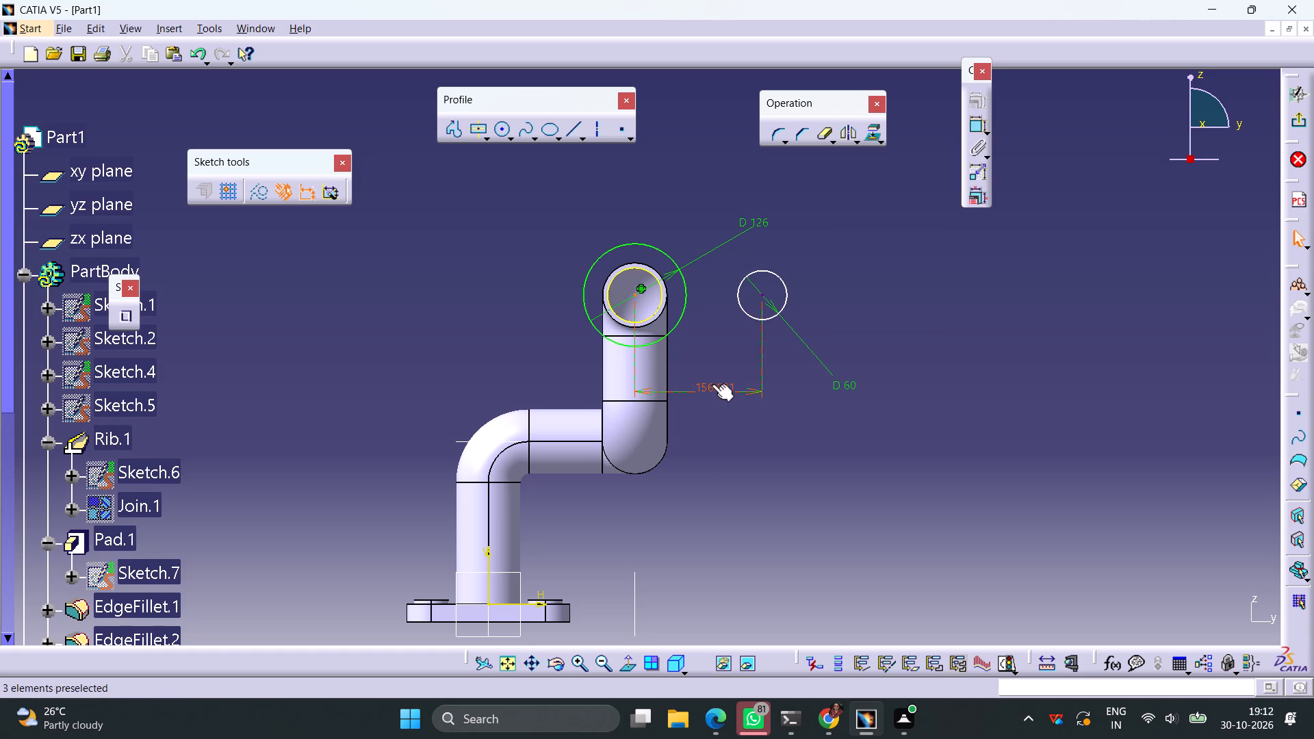
double_click(712, 384)
double_click(709, 393)
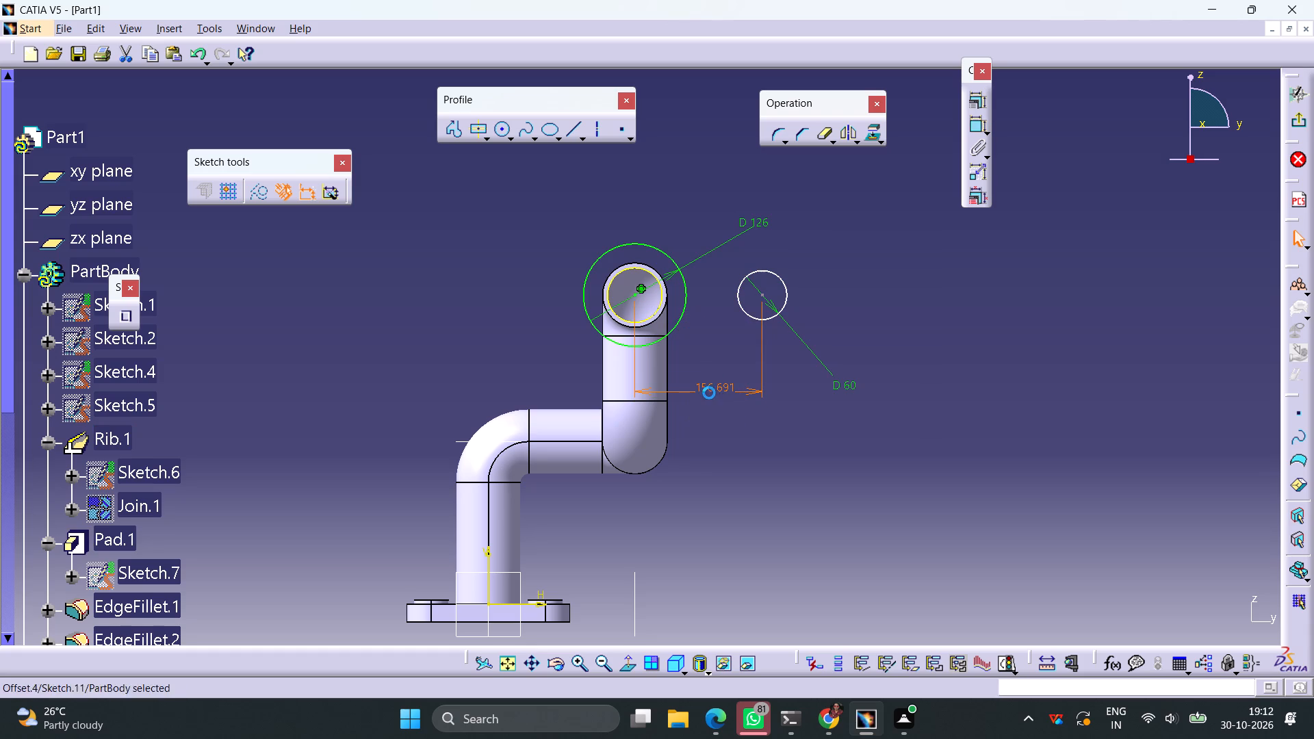
double_click(710, 390)
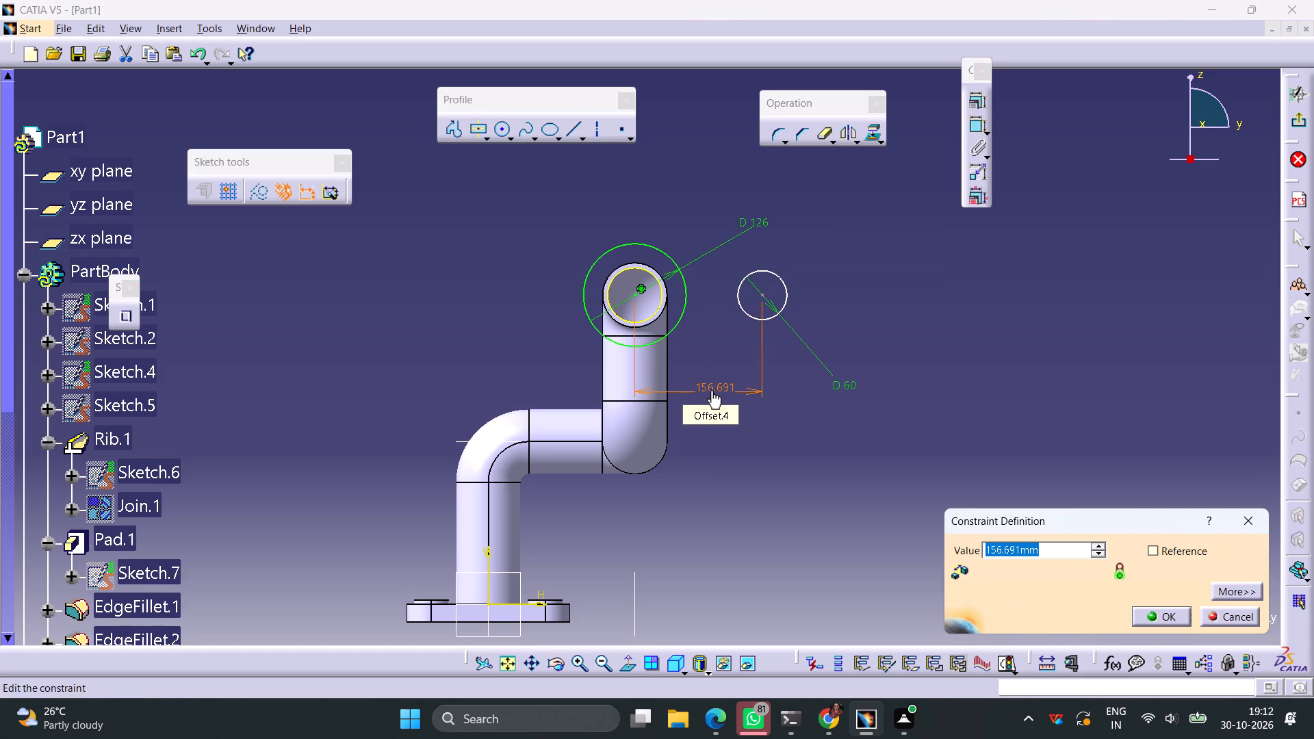
type("75")
key("Return")
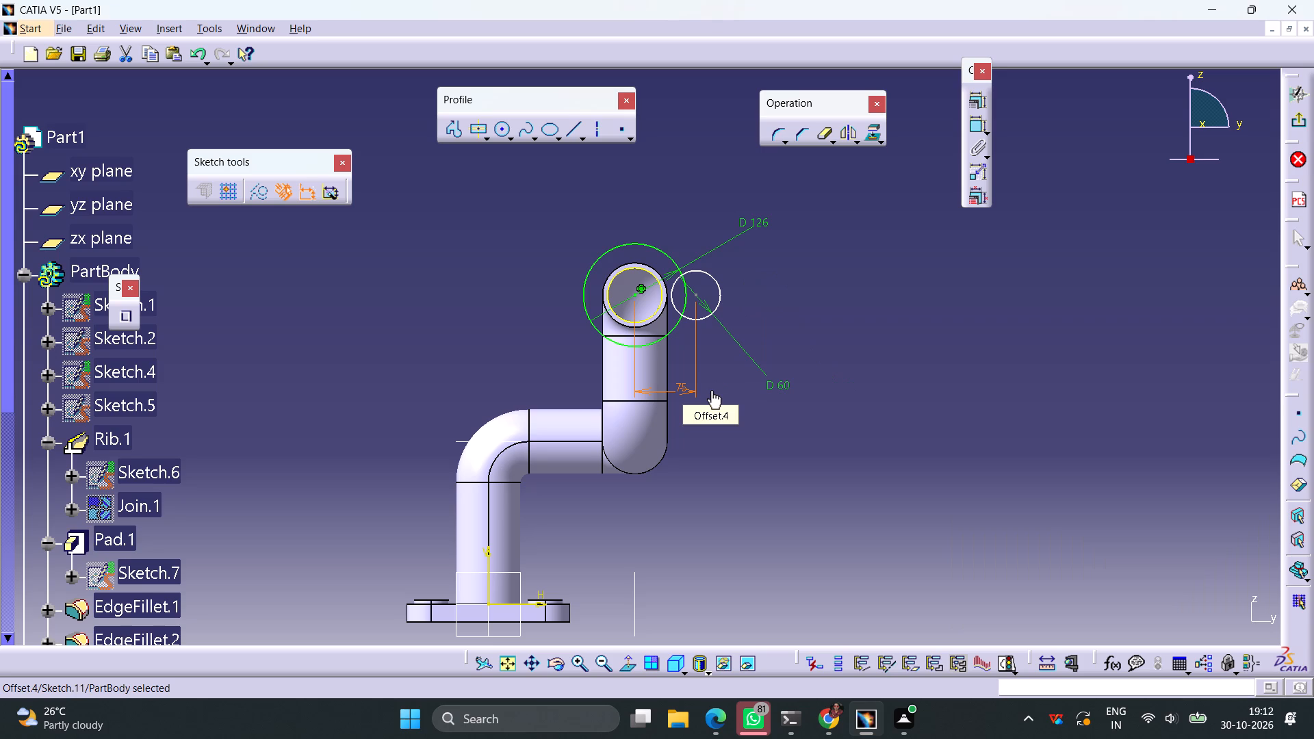
left_click(850, 345)
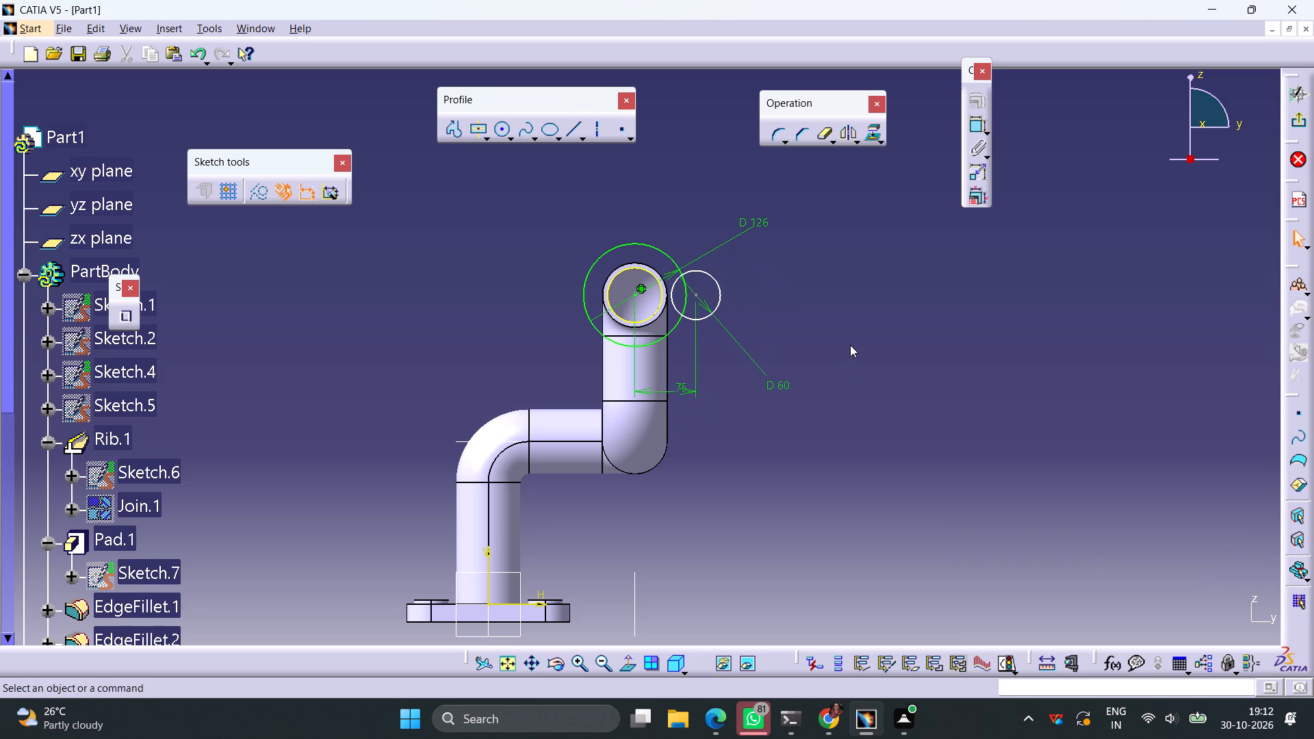
Add a vertical-direction distance constraint between the 60 mm circle's centre and the centre of the pipe's open end.
left_click(696, 296)
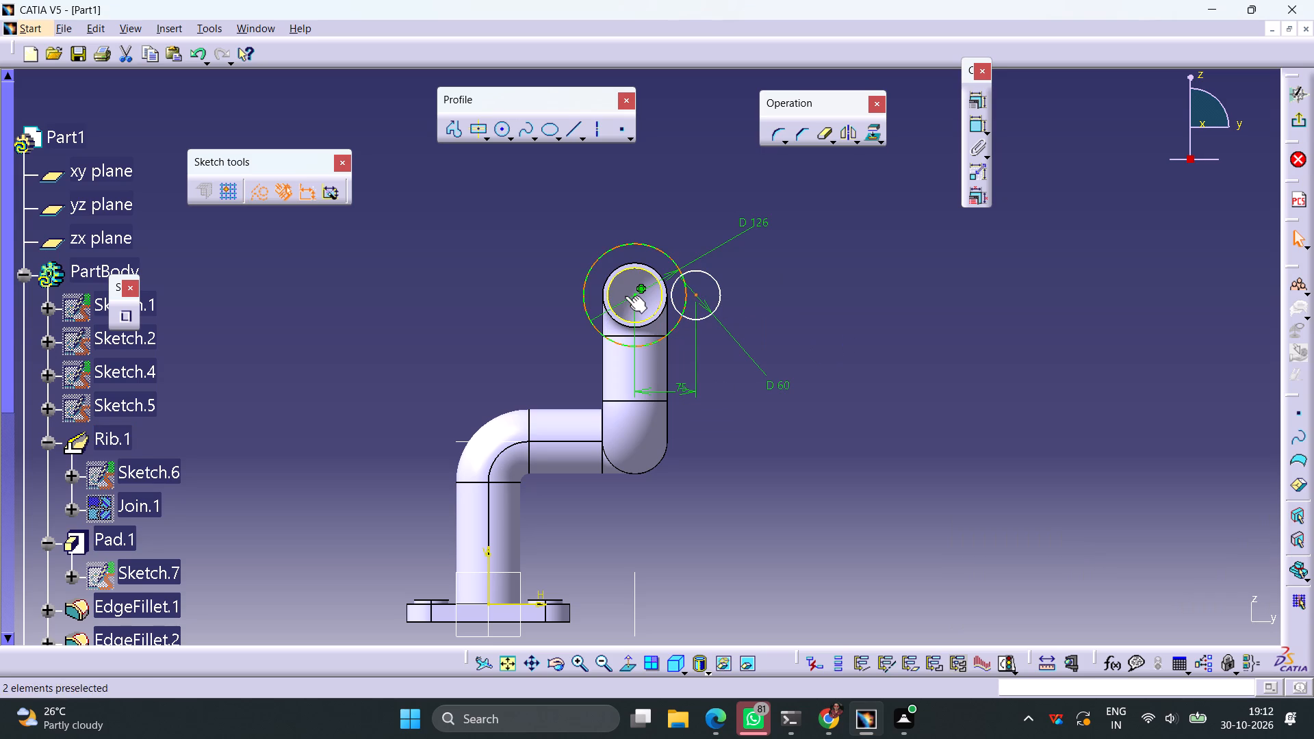
left_click(636, 298, "ctrl")
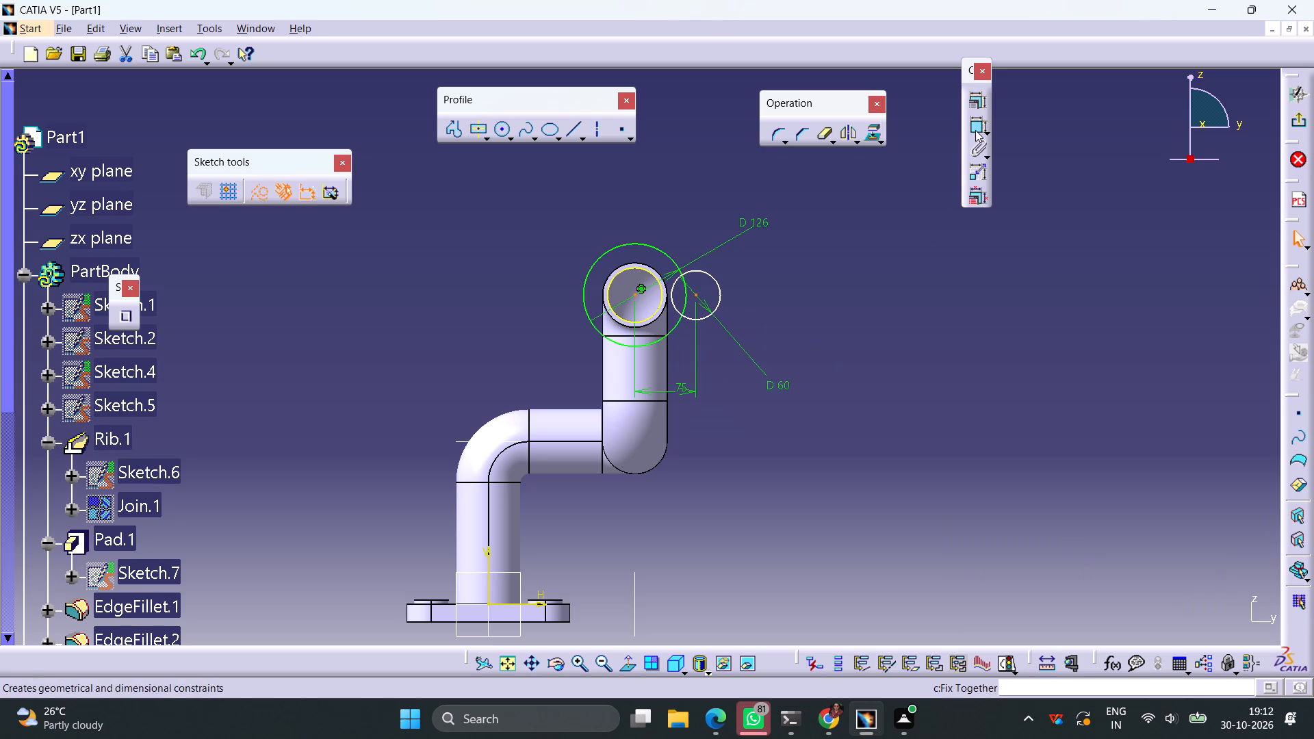
left_click(975, 130)
right_click(842, 272)
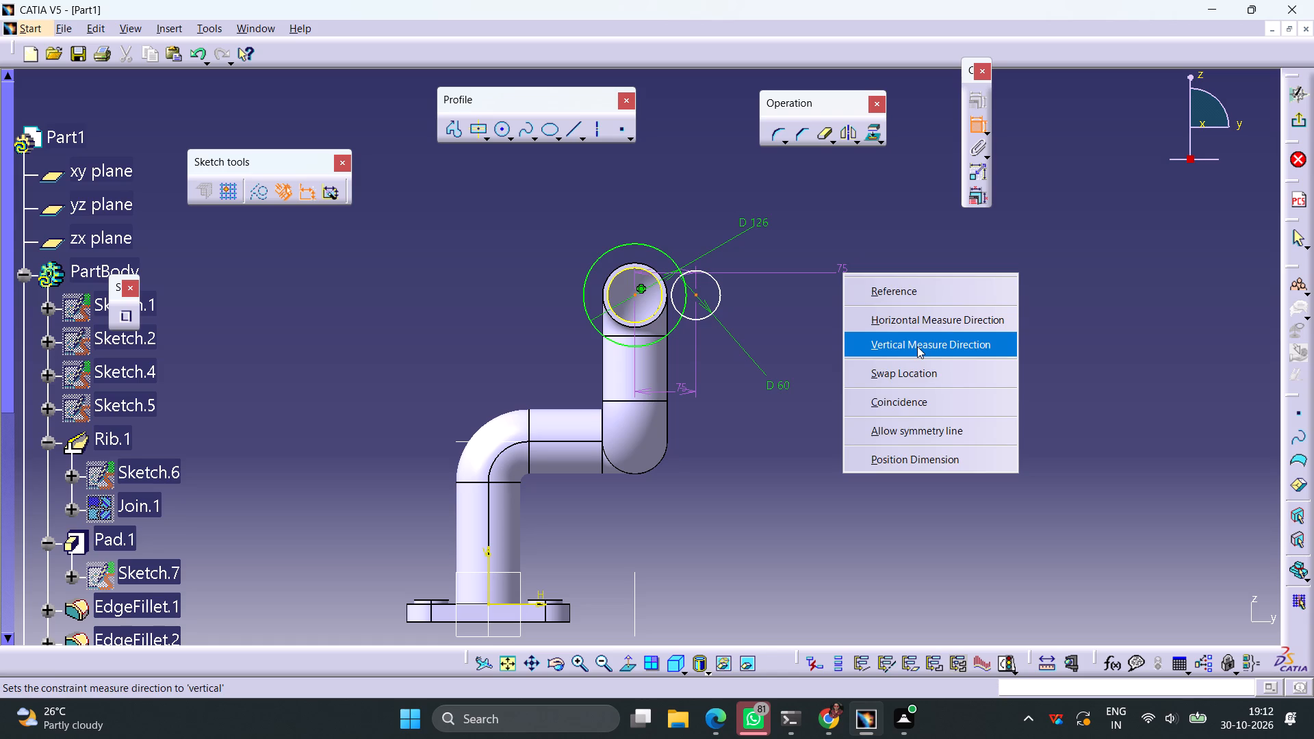
left_click(917, 346)
left_click(866, 352)
left_click(912, 387)
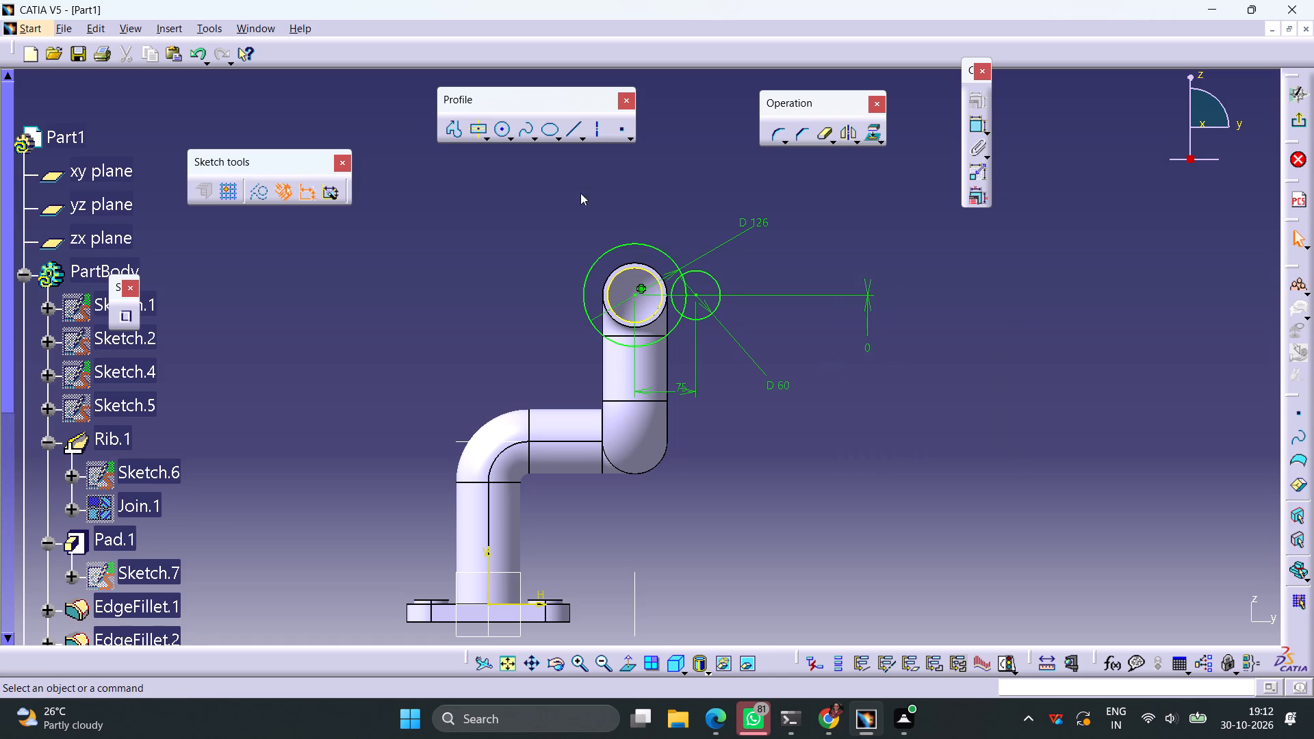
Draw another circle left of the pipe's open end, level with its centre, and dimension its diameter to 60 mm.
left_click(503, 131)
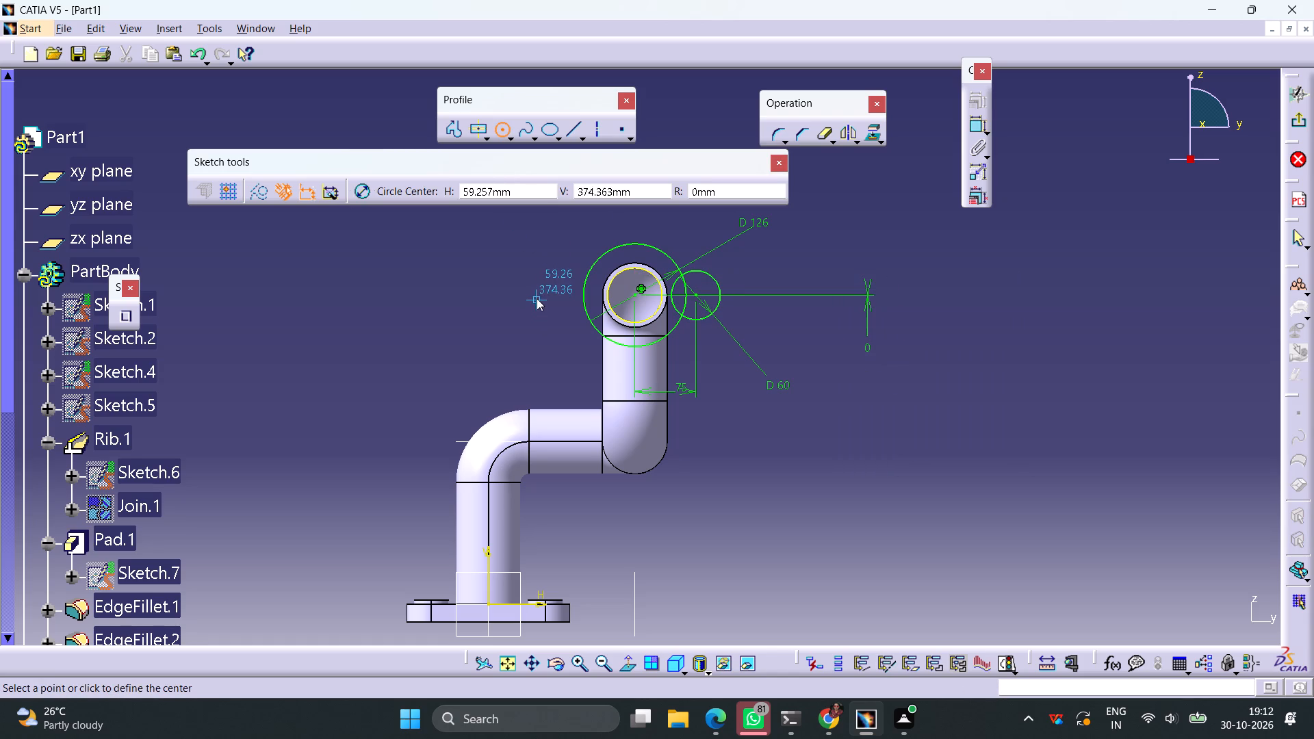
left_click(543, 296)
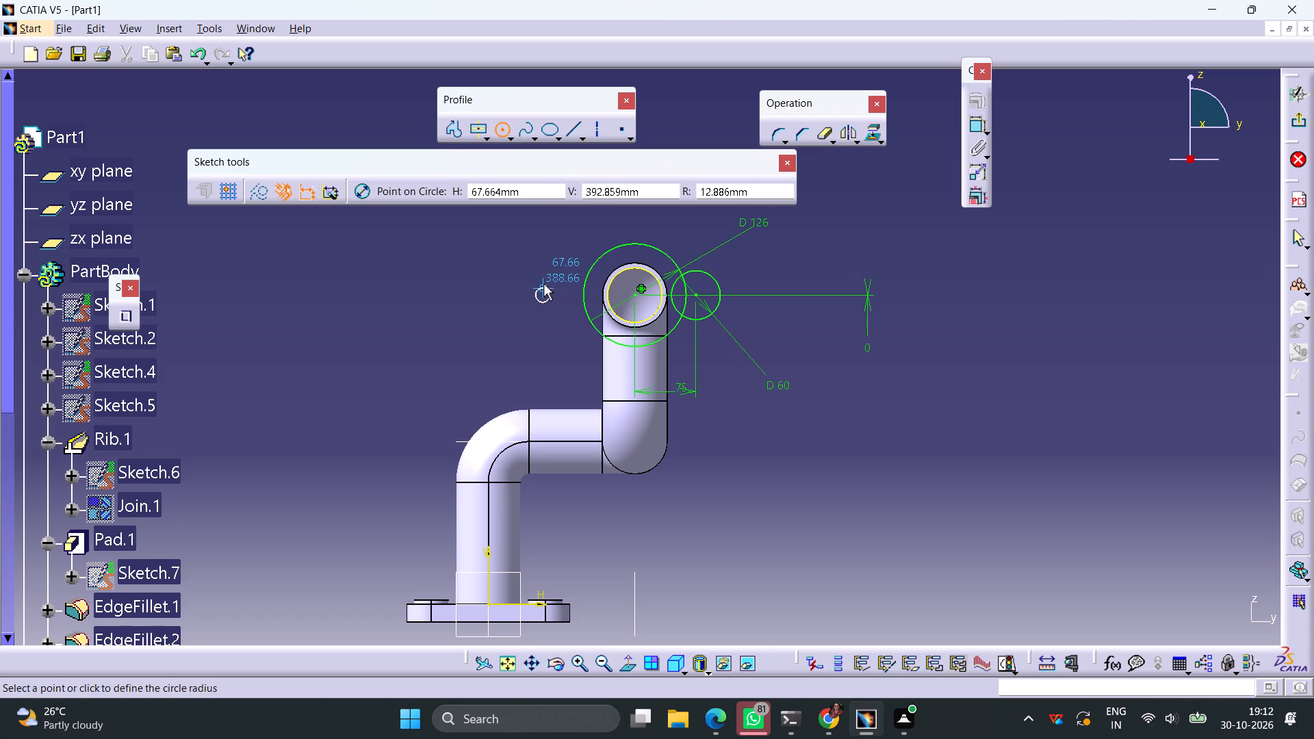
left_click(543, 283)
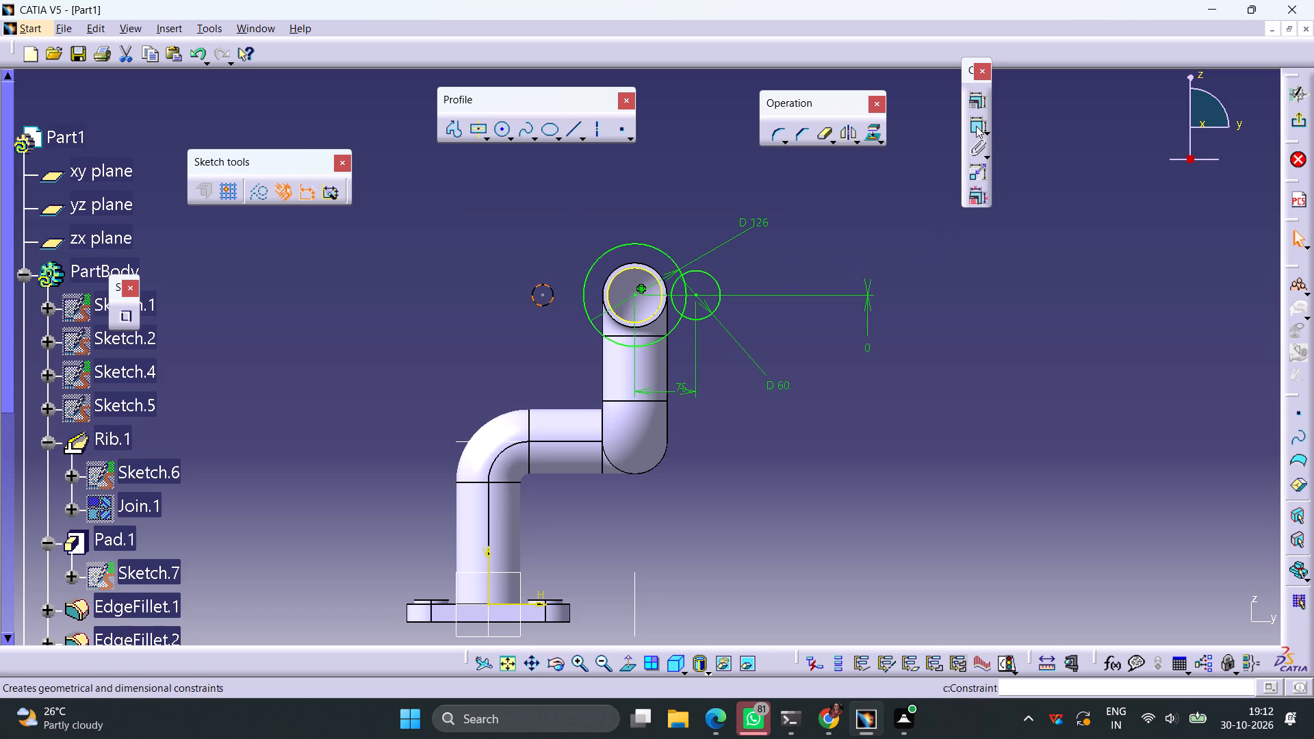
left_click(976, 127)
left_click(447, 320)
double_click(453, 314)
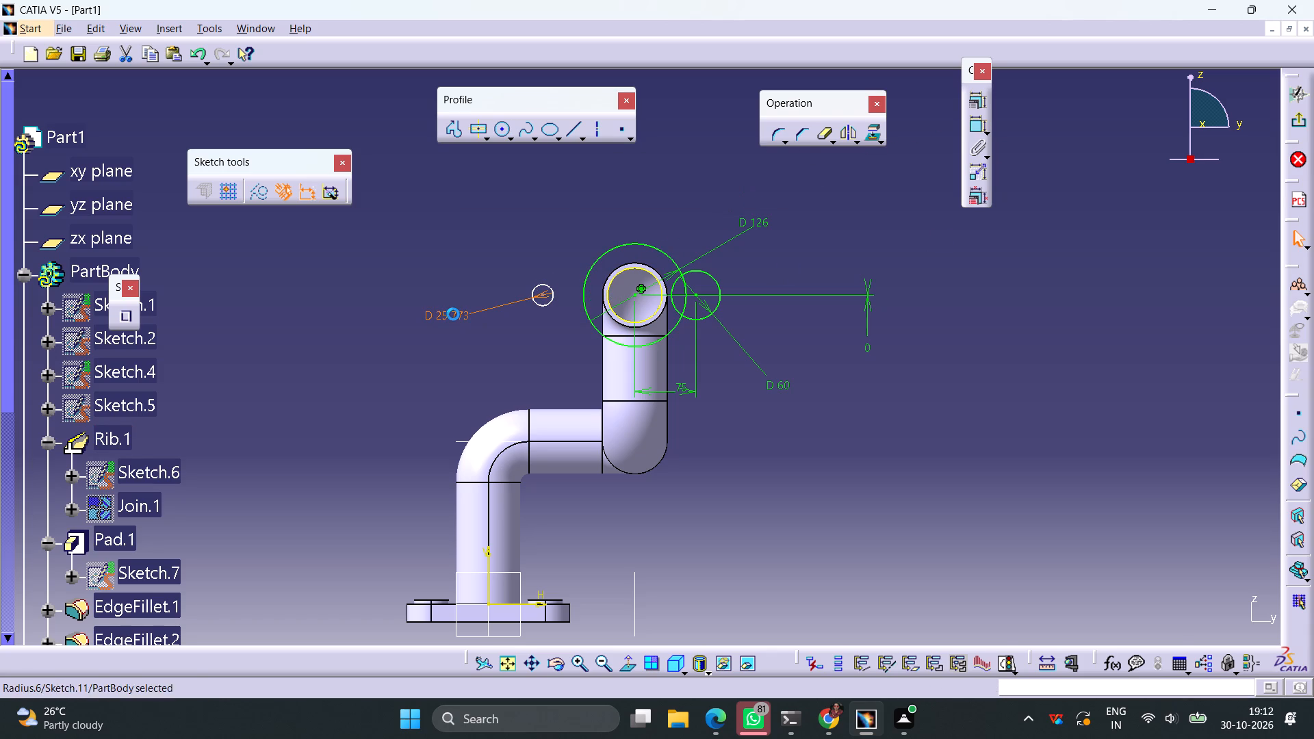
type("60")
key("Return")
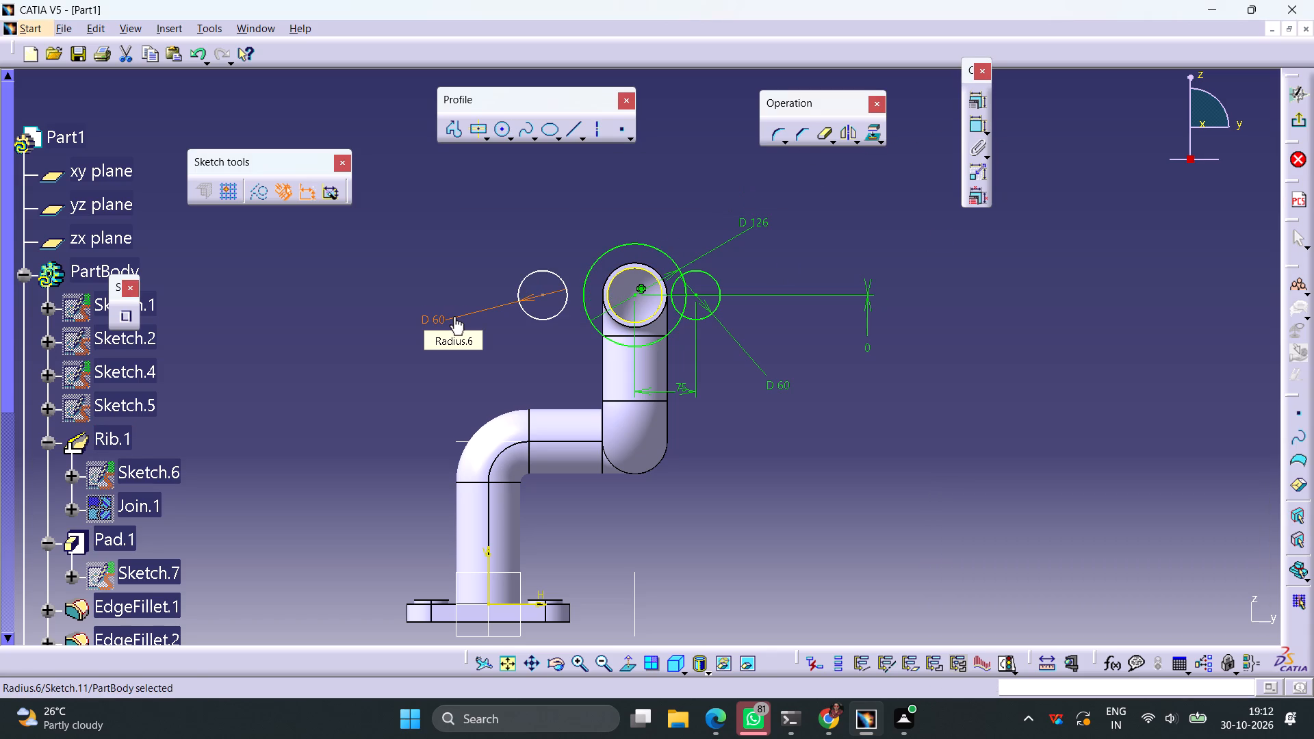
left_click(567, 351)
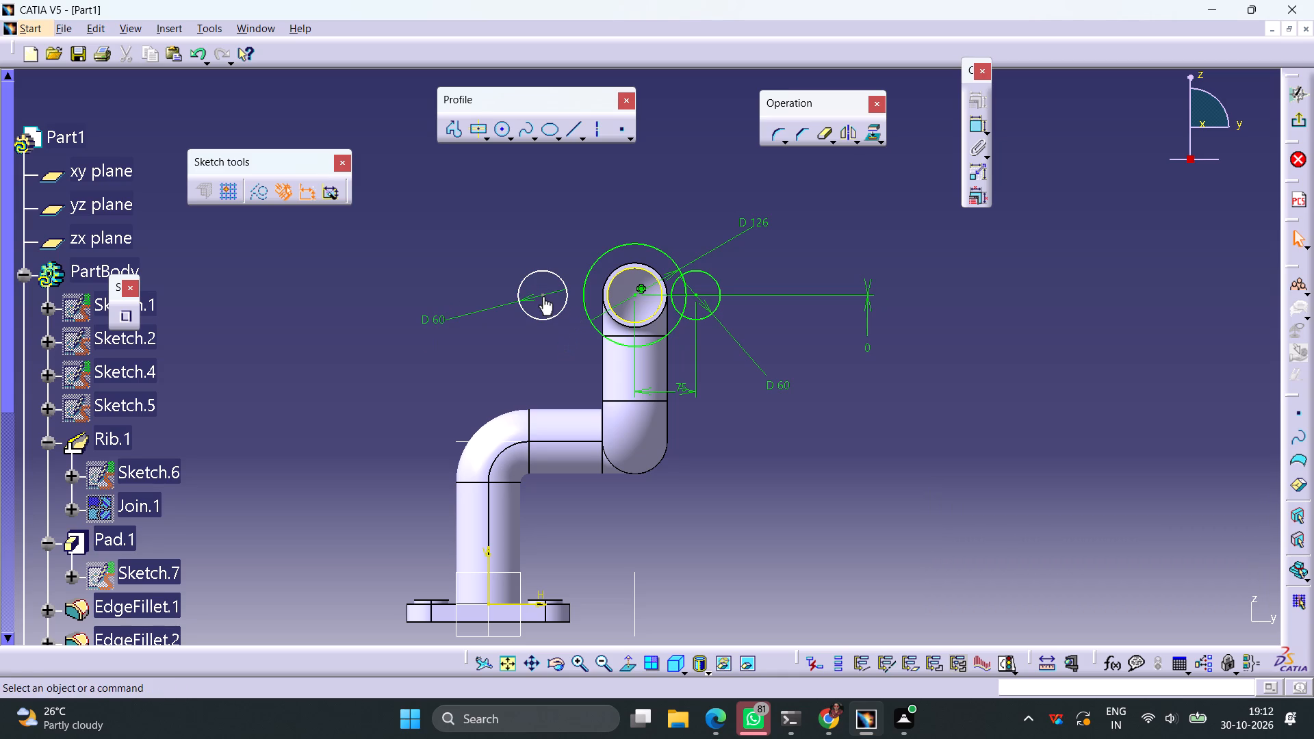
Dimension the distance between the centres of the two 60 mm circles and set it to 150 mm.
left_click(542, 296)
left_click(543, 194)
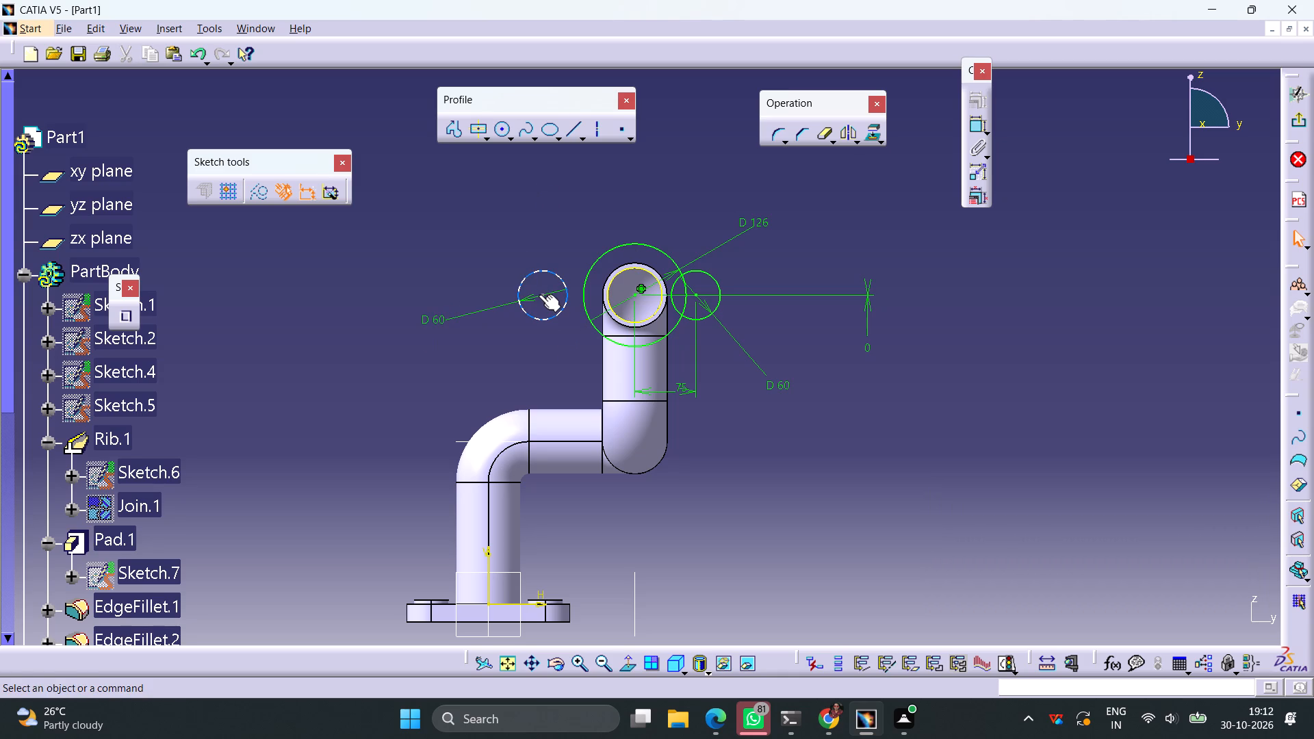
left_click(543, 296)
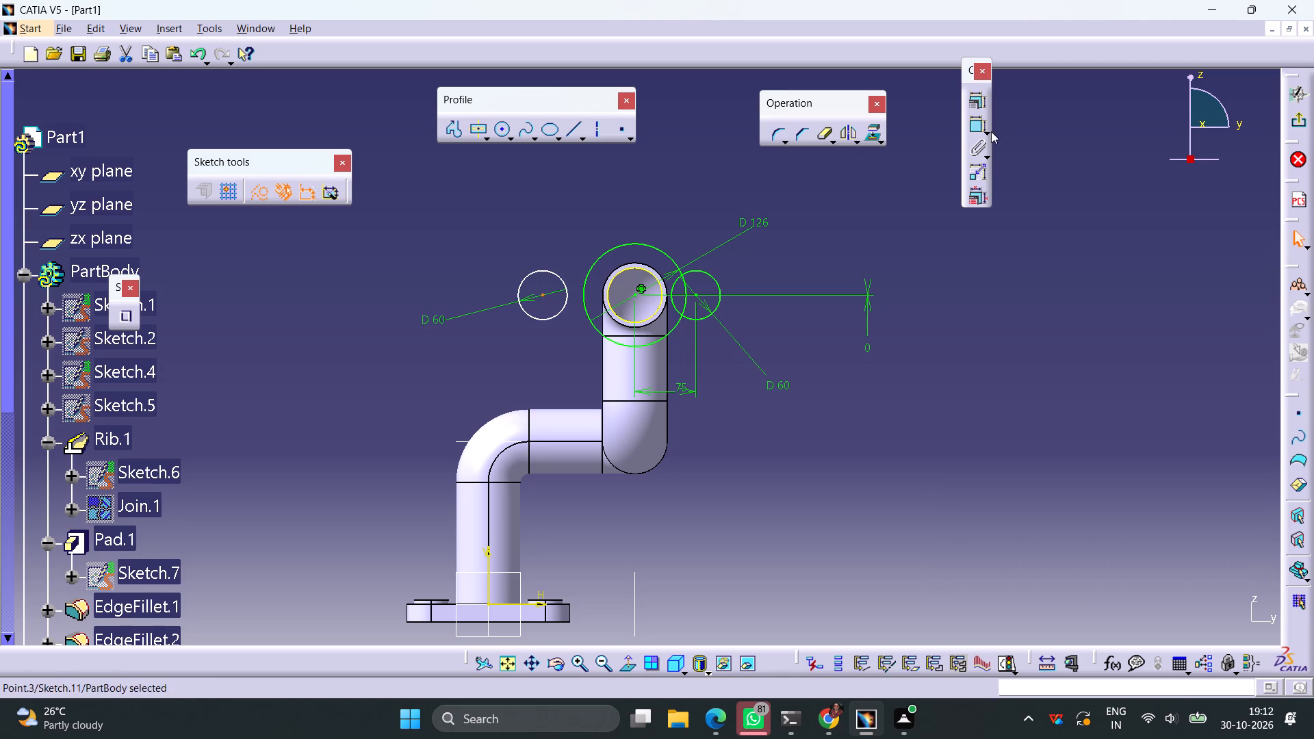
left_click(977, 126)
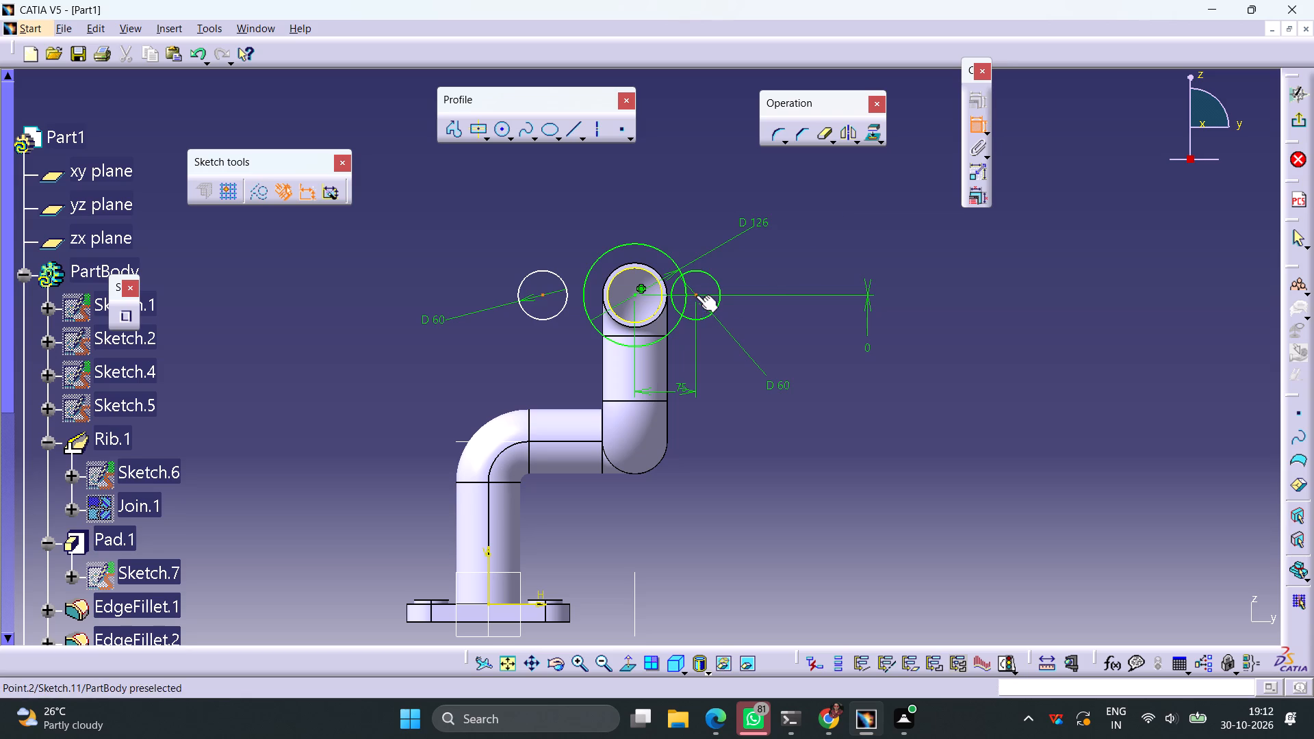
left_click(696, 296)
left_click(642, 209)
double_click(641, 205)
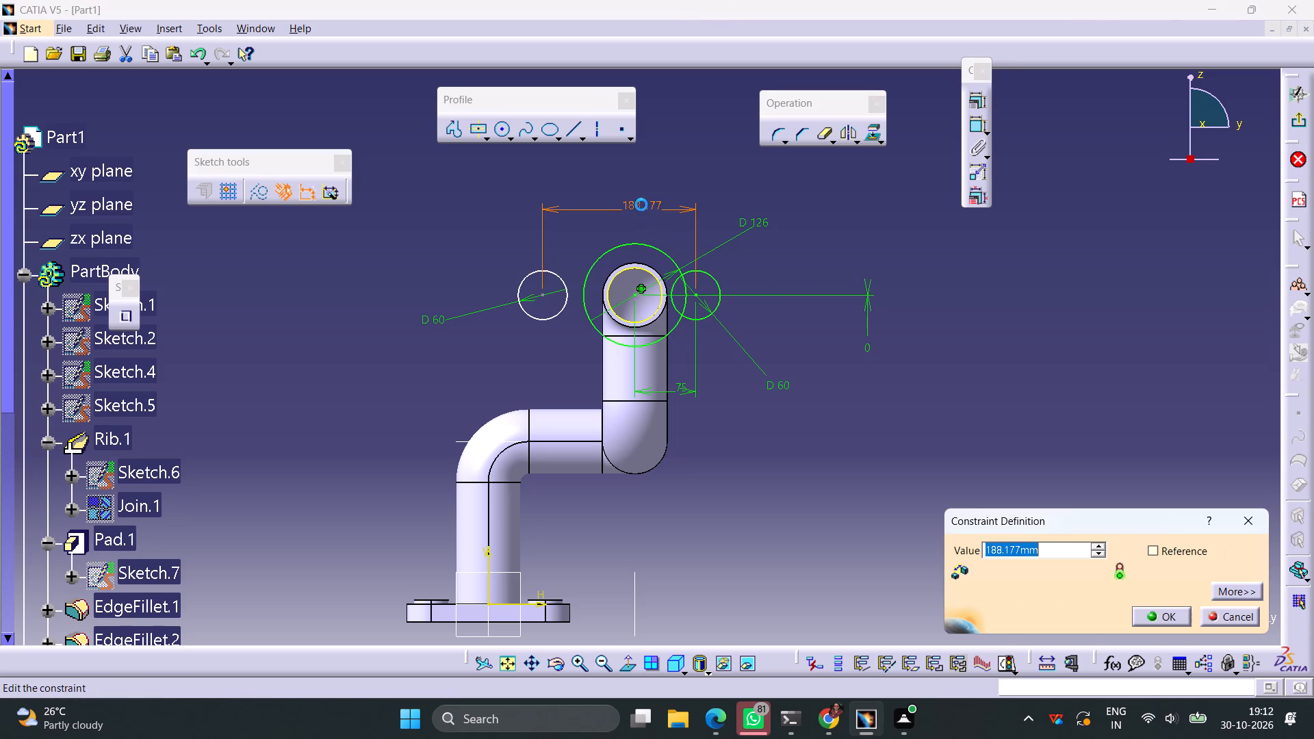
type("150")
key("Return")
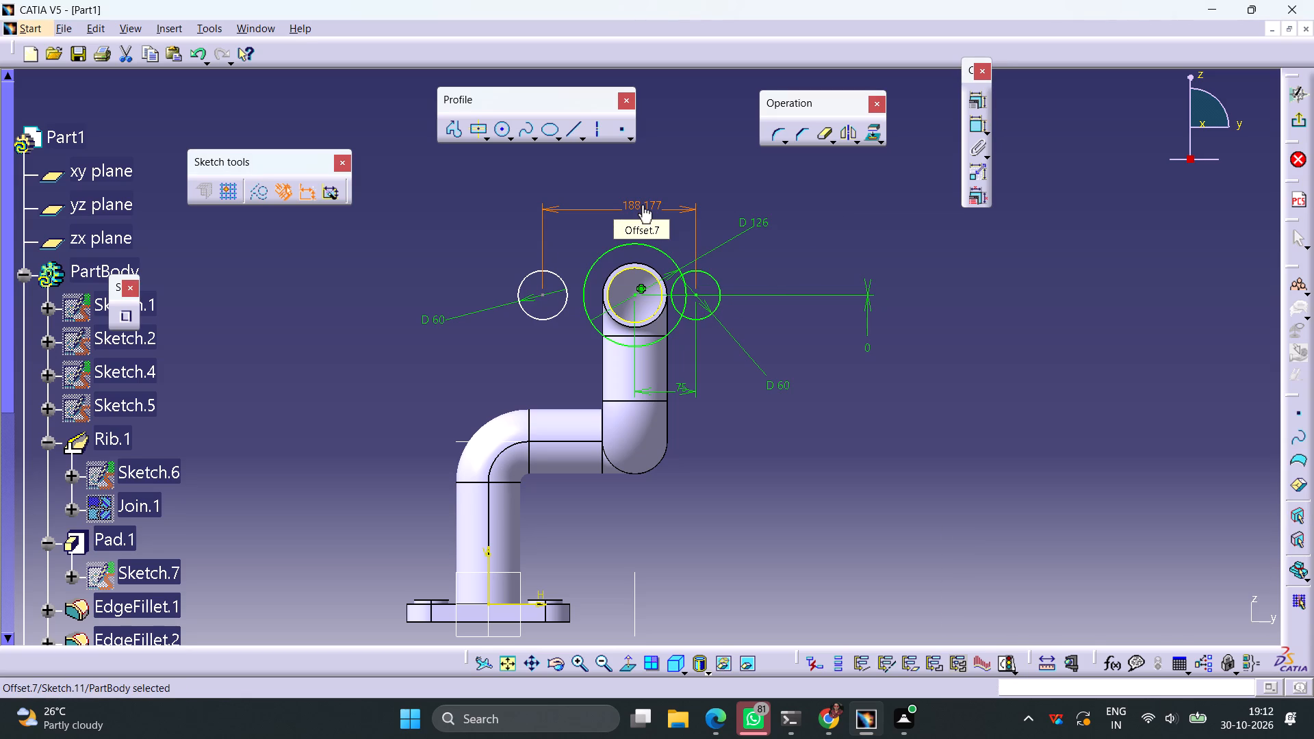
left_click(826, 438)
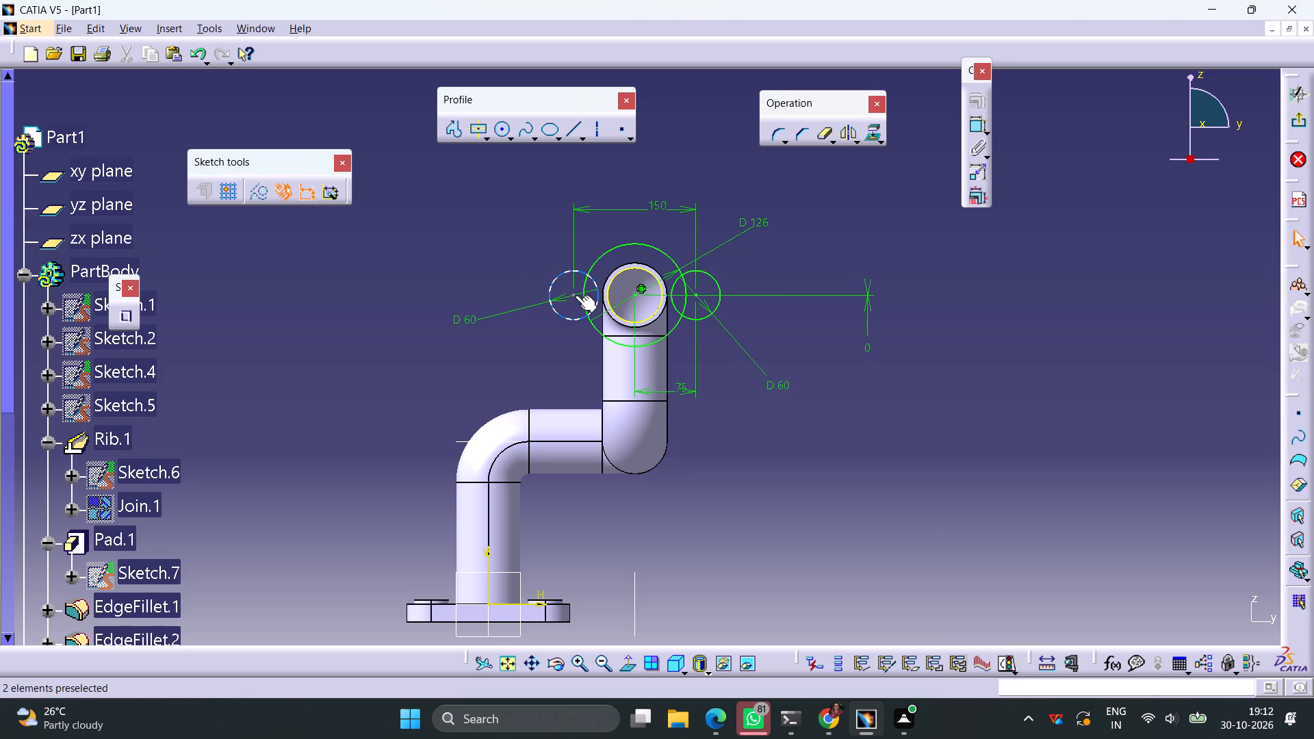
Dimension the horizontal distance from the left 60 mm circle's centre to the centre of the pipe's open end.
left_click(572, 294)
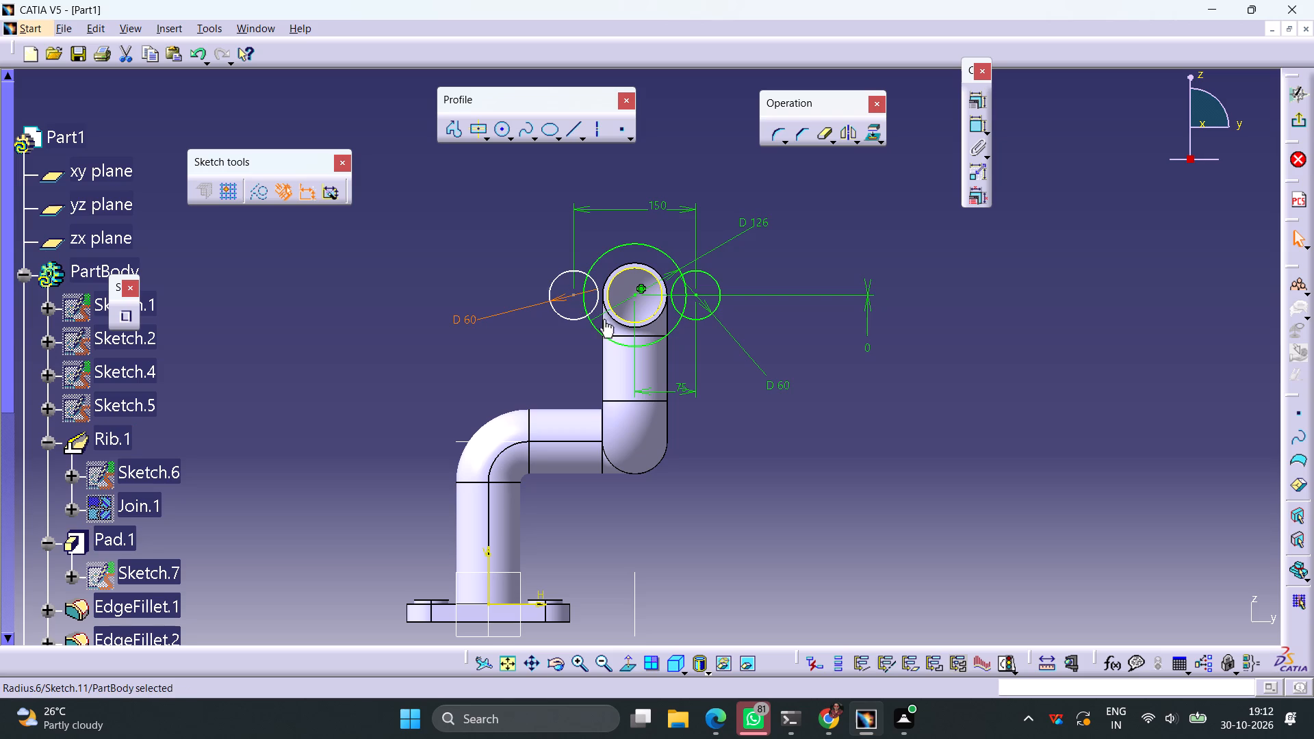
left_click(534, 337)
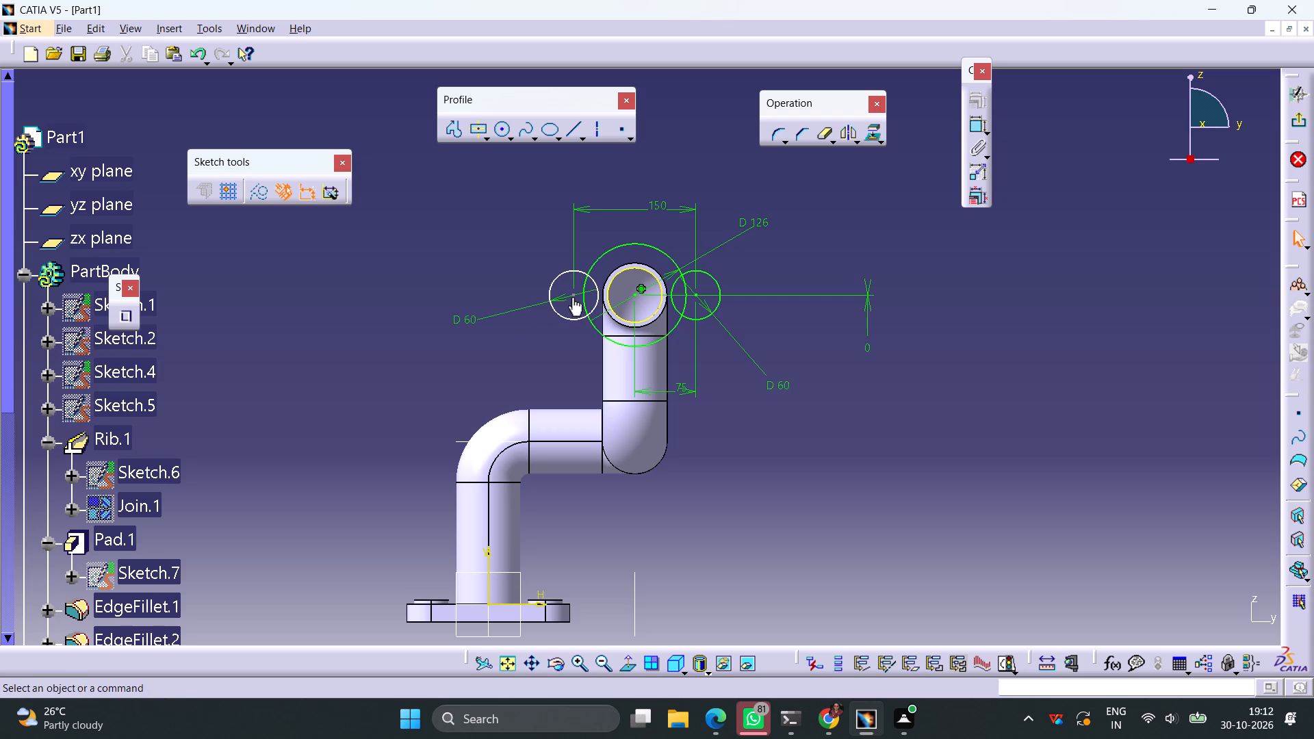
left_click(571, 296)
left_click(969, 127)
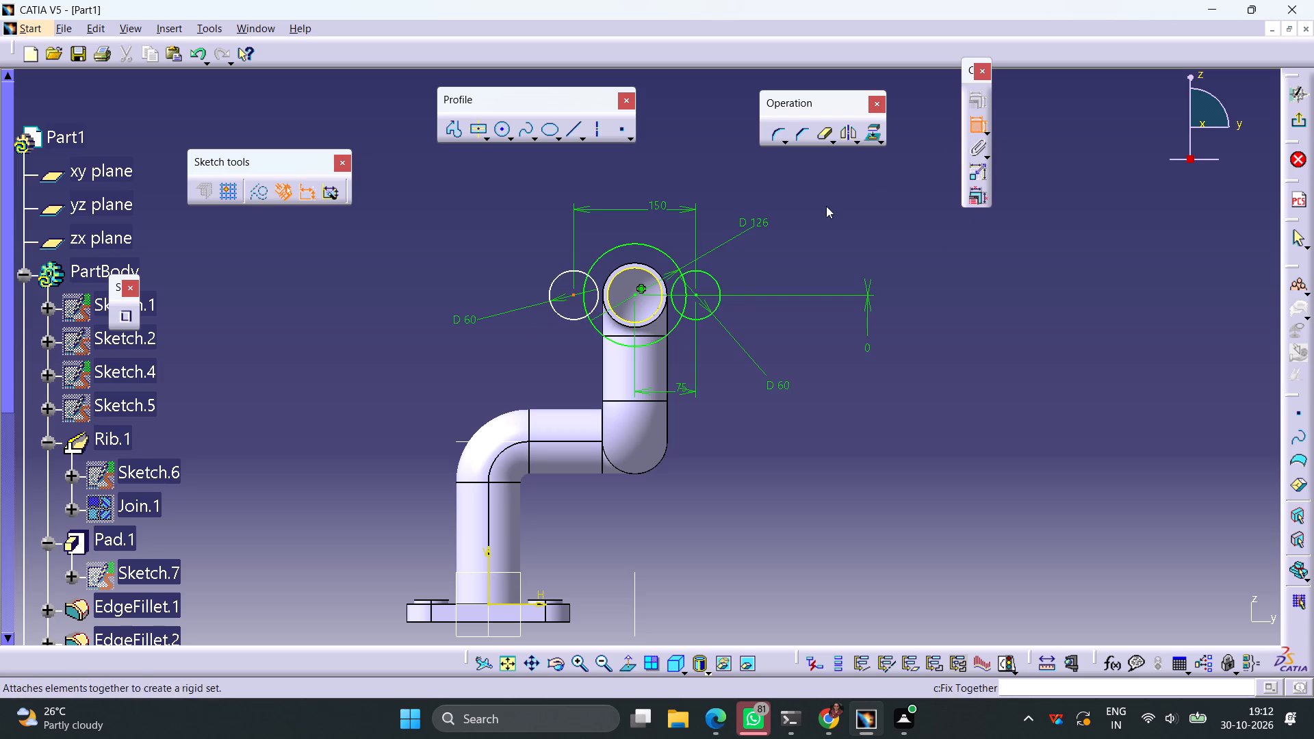
left_click(632, 296)
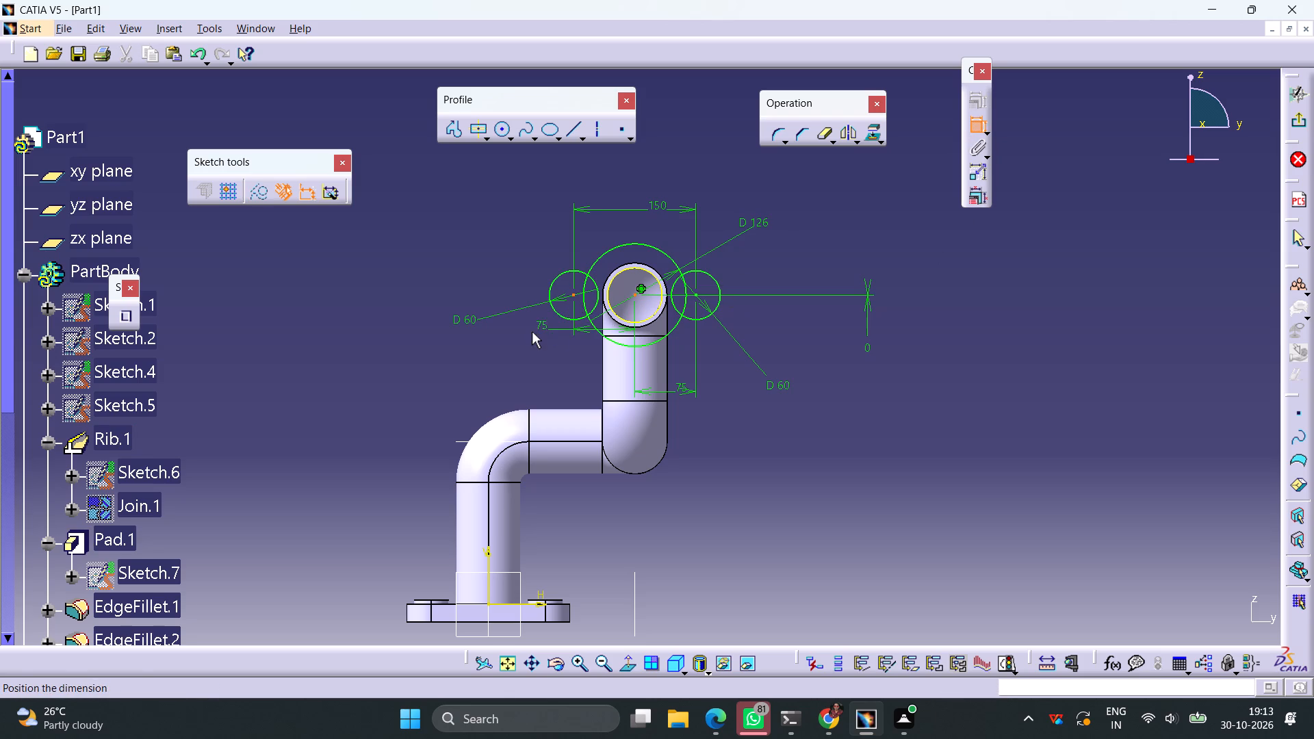
left_click(545, 345)
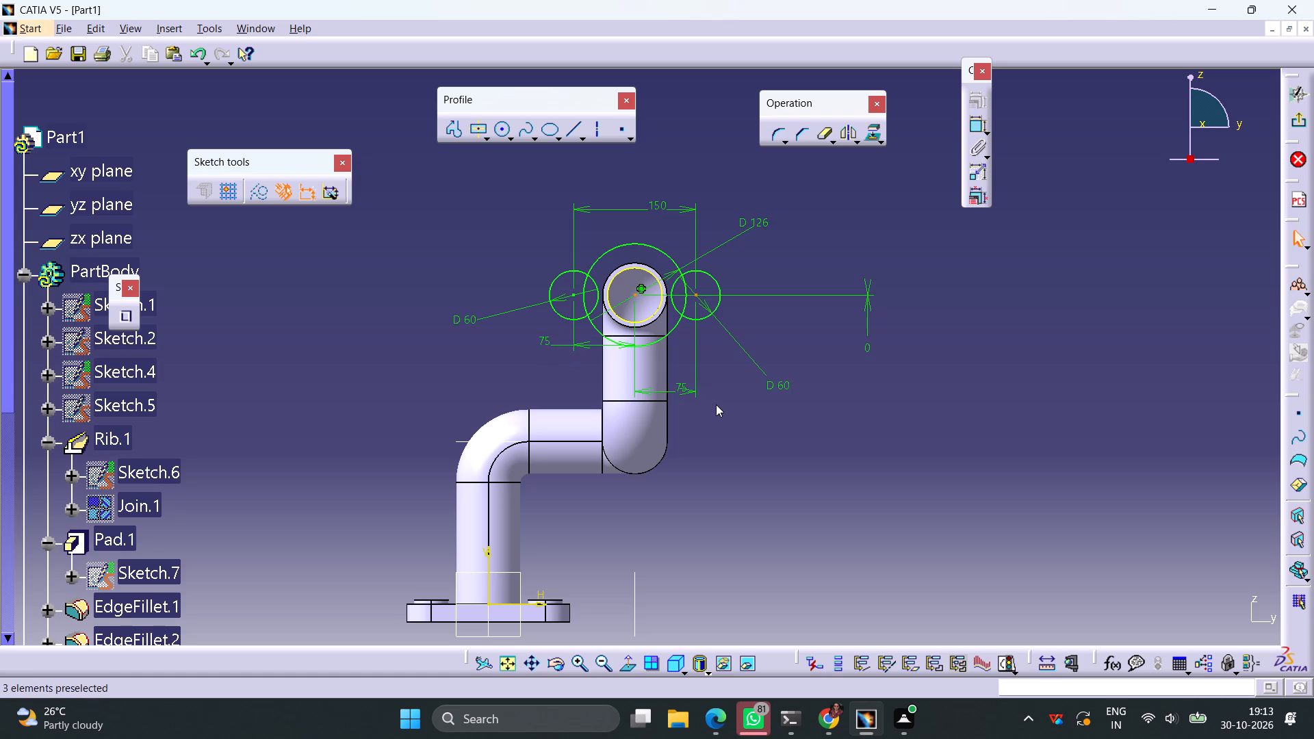
left_click(810, 409)
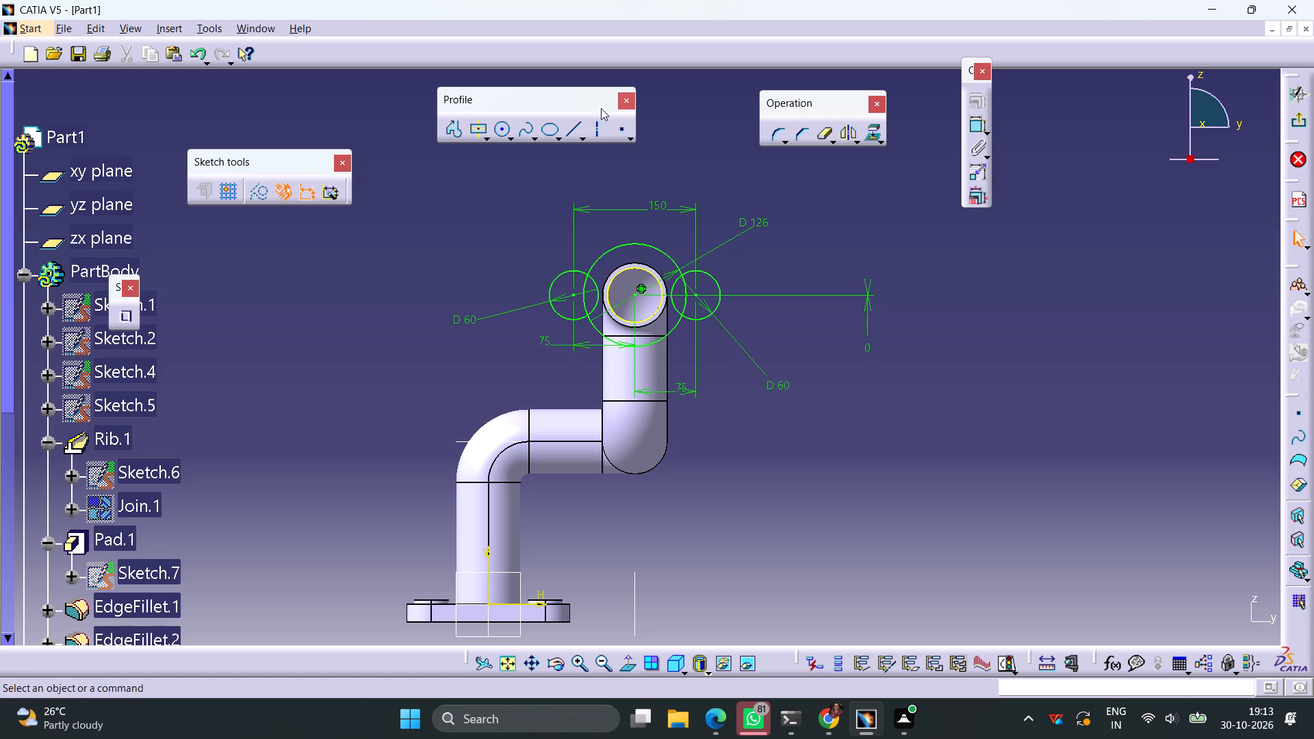
Draw a slanted line about 200 mm long over the left 60 mm circle and make it tangent to the 126 mm circle.
left_click(571, 131)
middle_click_drag(525, 281, 526, 359)
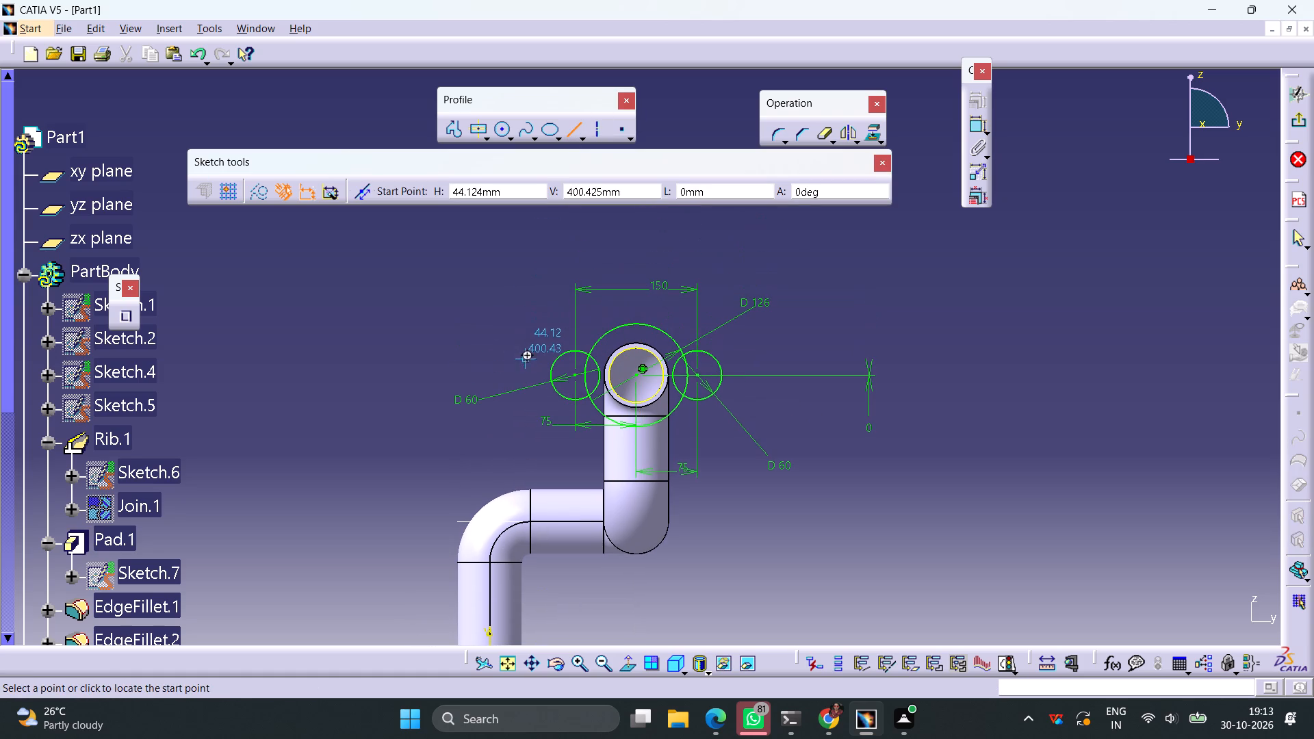
left_click(515, 335)
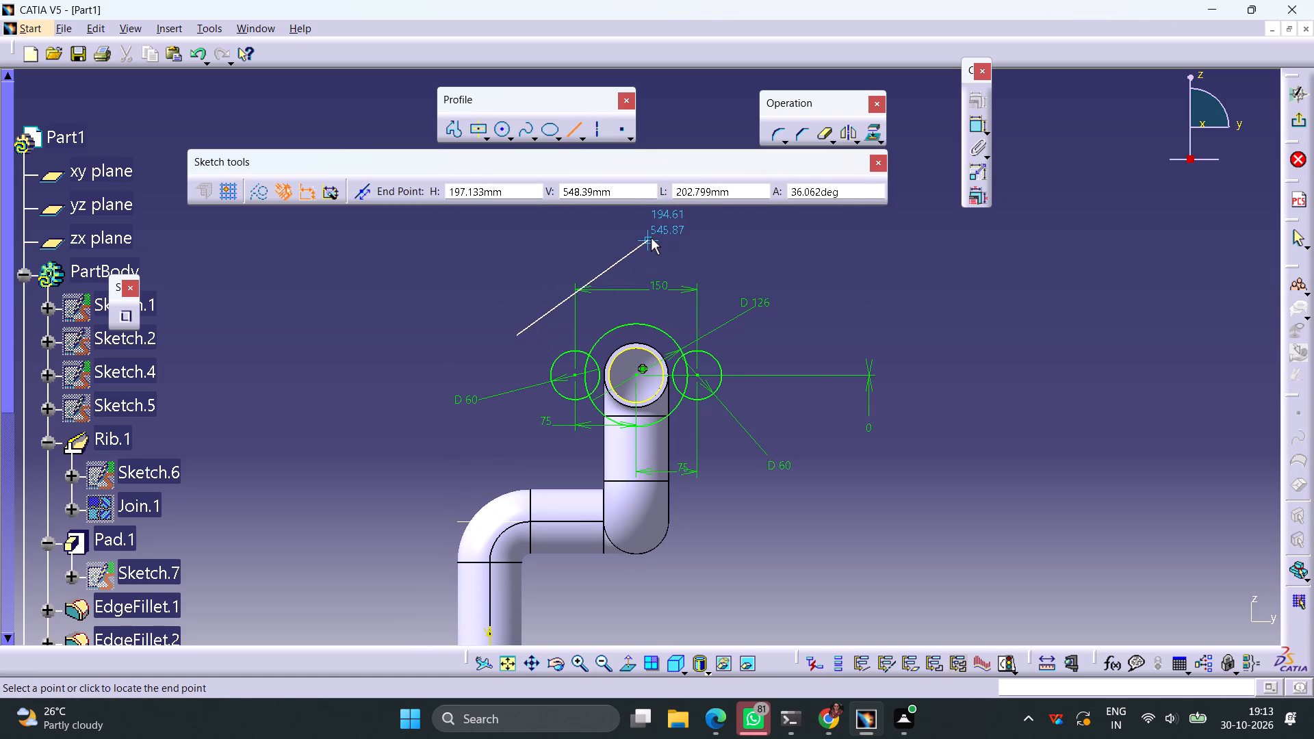
left_click(651, 239)
left_click(613, 328, "ctrl")
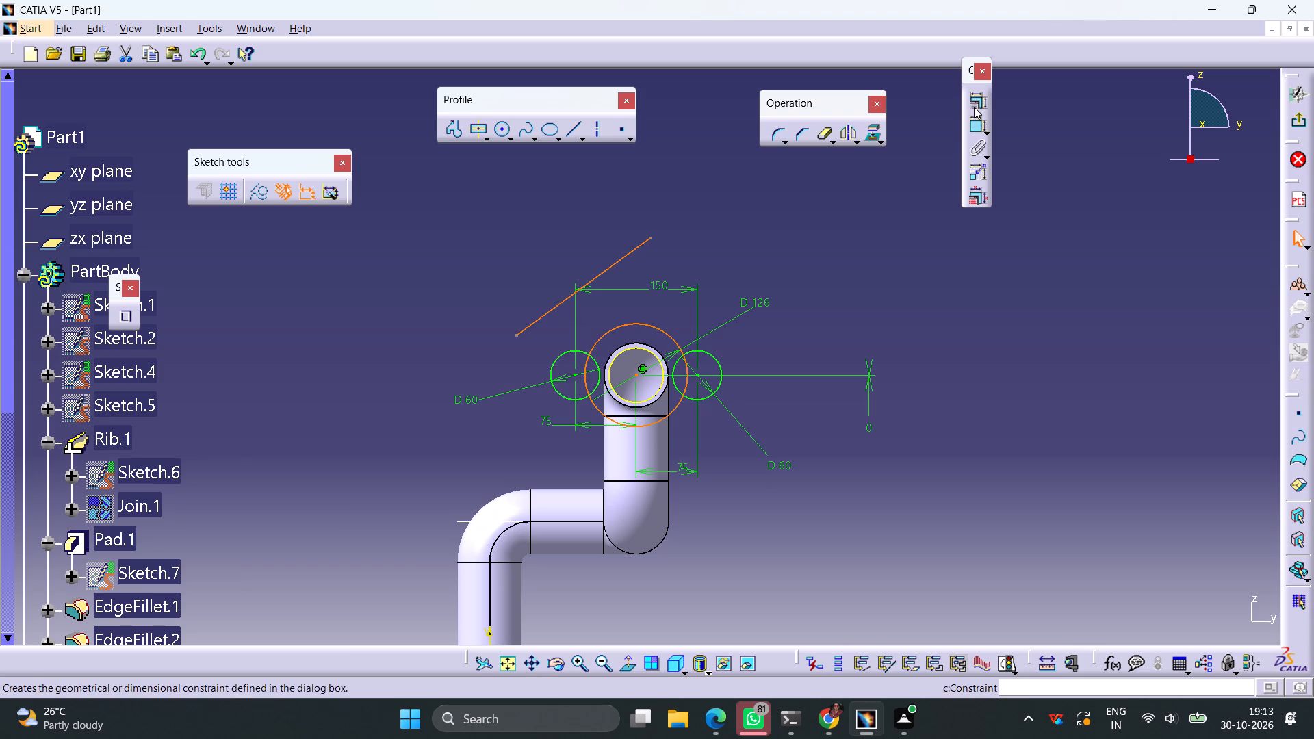
left_click(977, 109)
left_click(1204, 422)
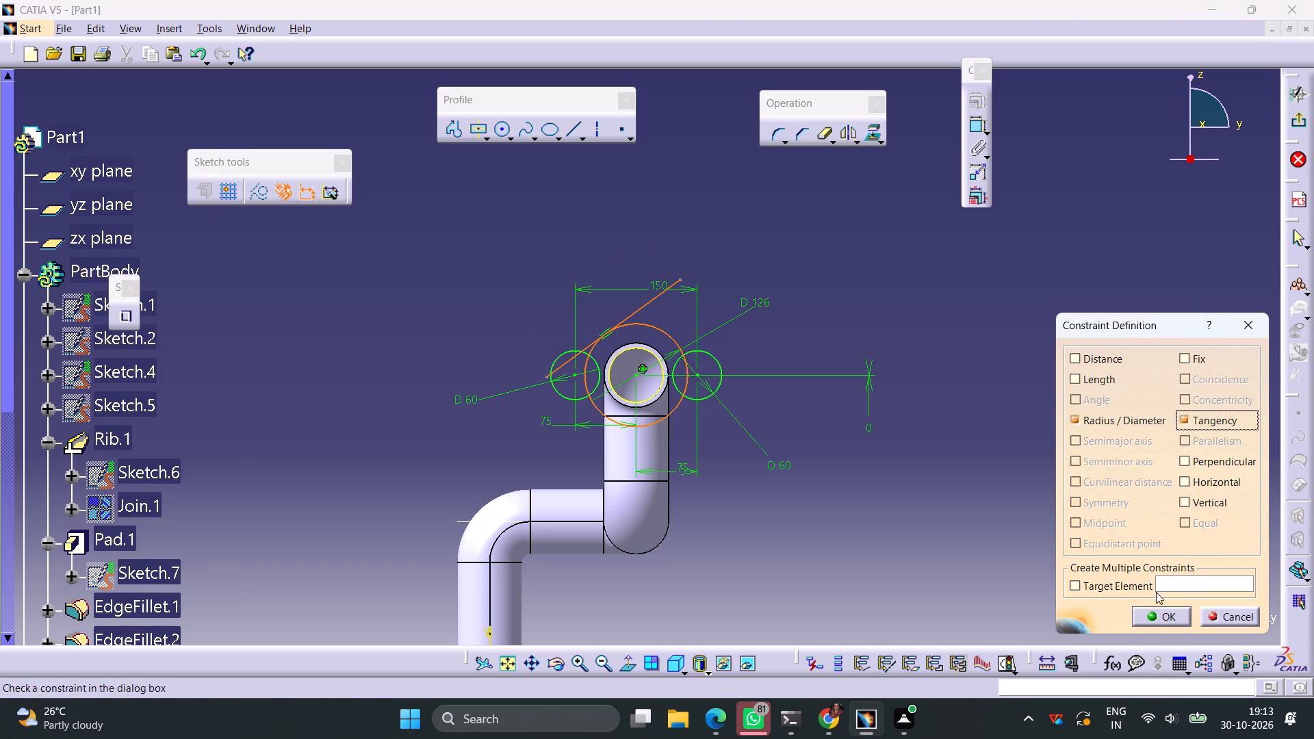
left_click(1152, 620)
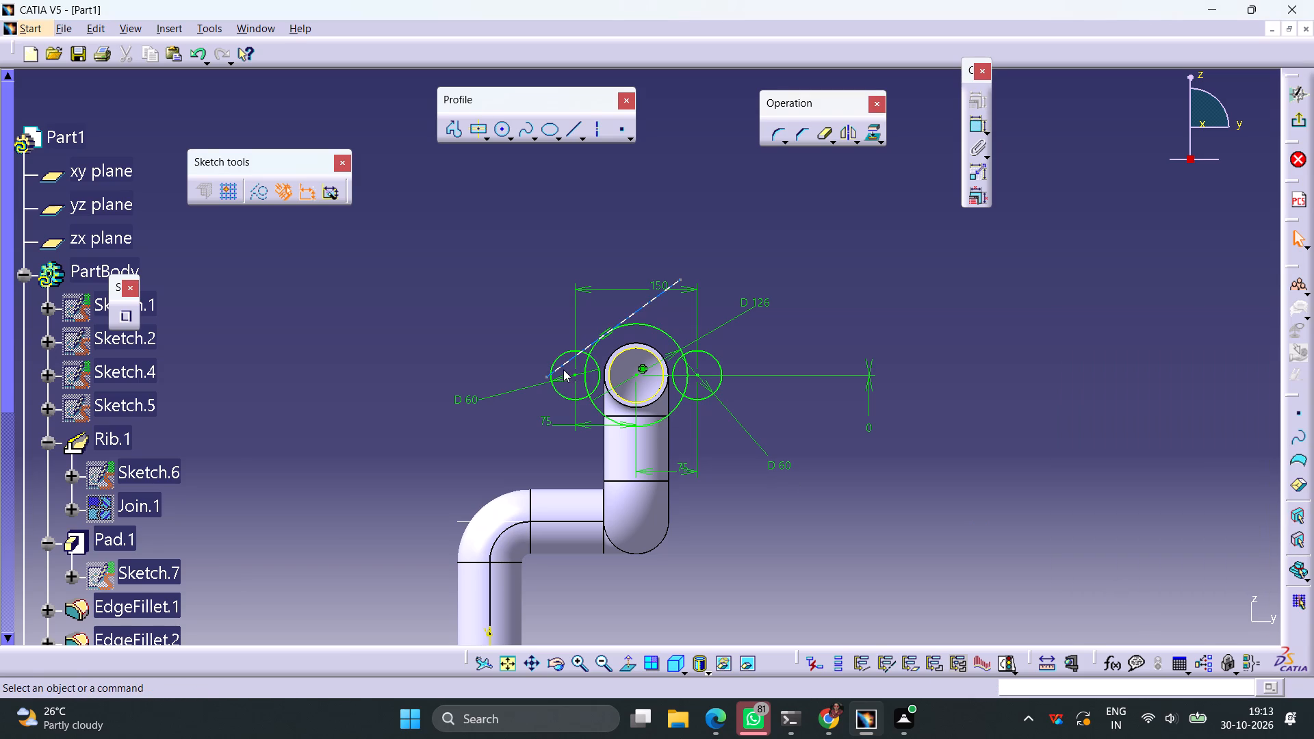
left_click_drag(562, 369, 545, 365)
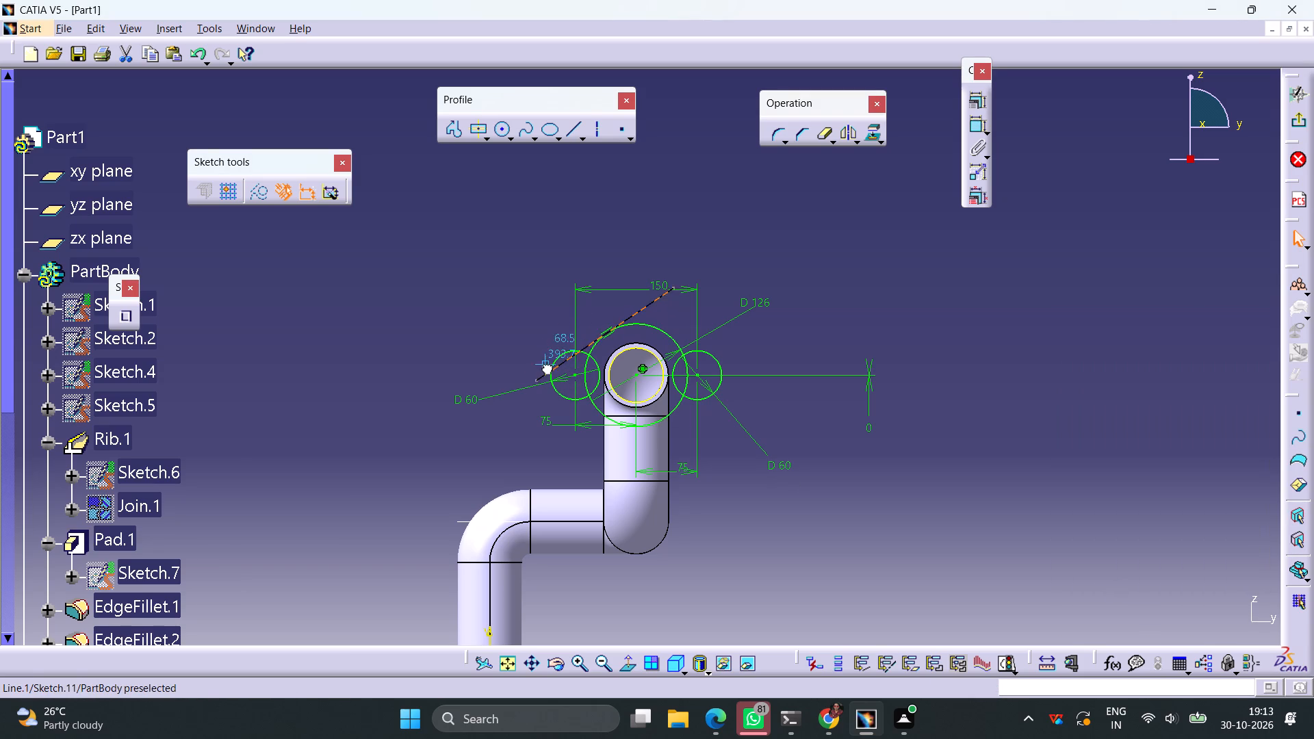
Shift the slanted line toward the left 60 mm circle and make it tangent to that circle.
left_click_drag(545, 365, 534, 380)
left_click(560, 356, "ctrl")
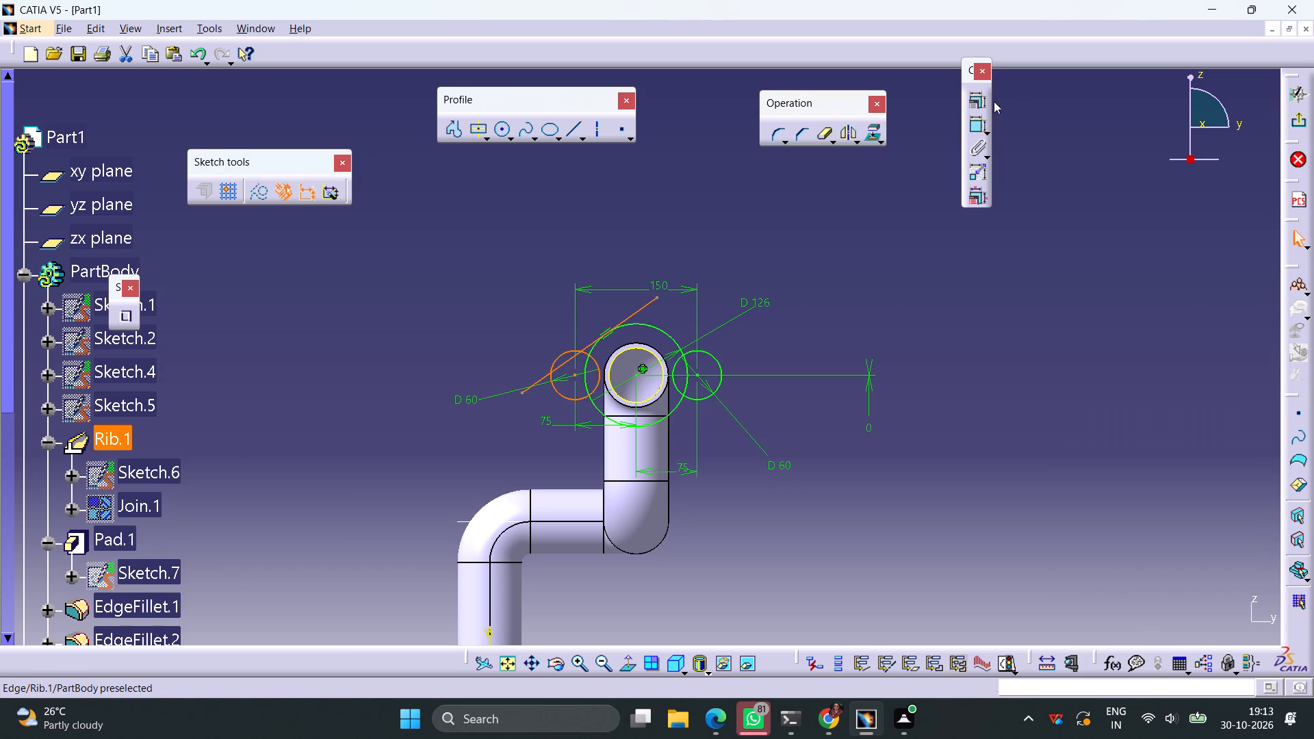
left_click(979, 100)
left_click(1199, 418)
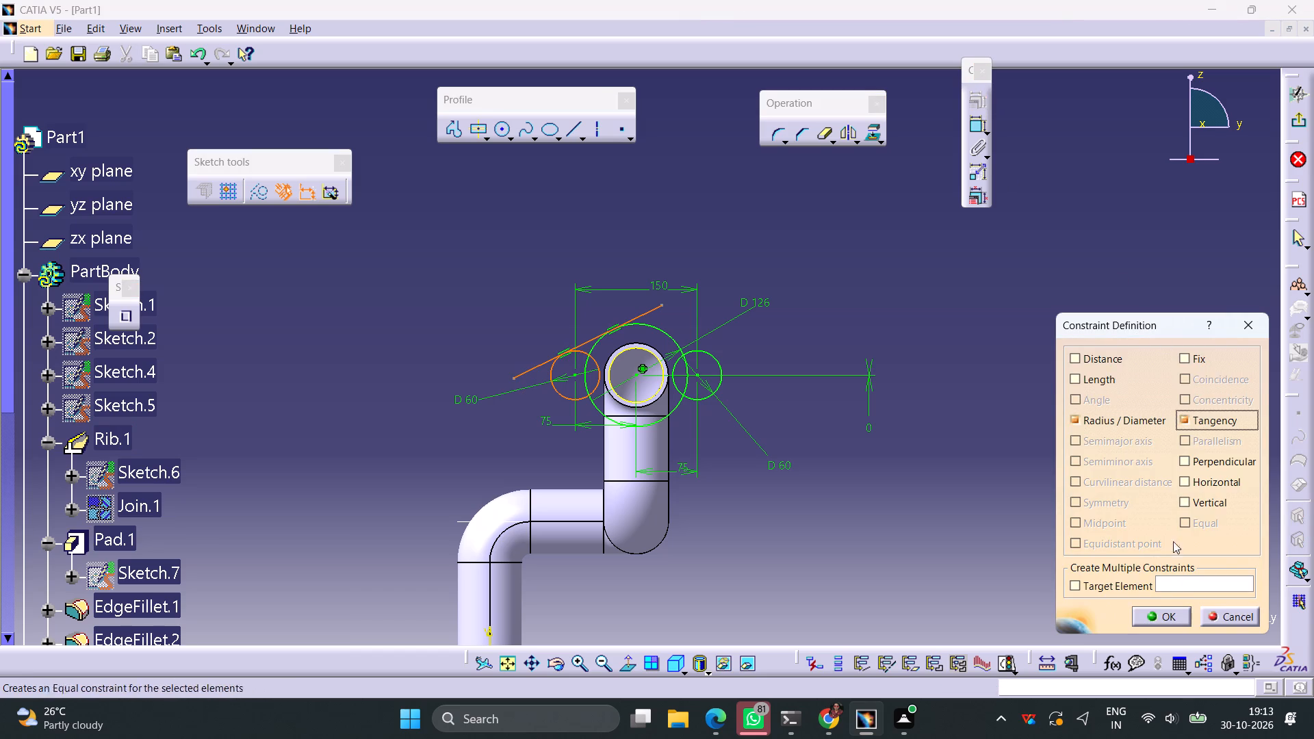
left_click(1170, 612)
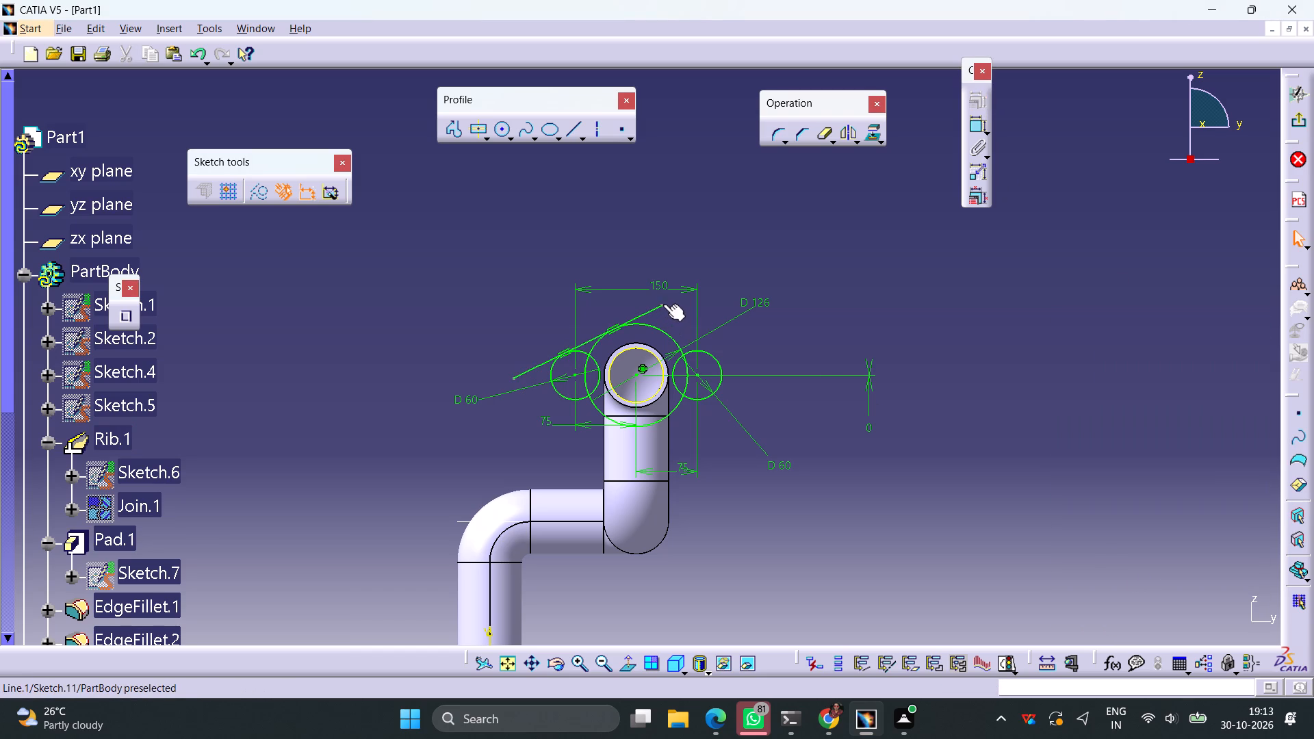
Make the slanted line's upper end coincident with the 126 mm circle and its lower end coincident with the left 60 mm circle.
left_click(663, 304)
left_click(654, 328, "ctrl")
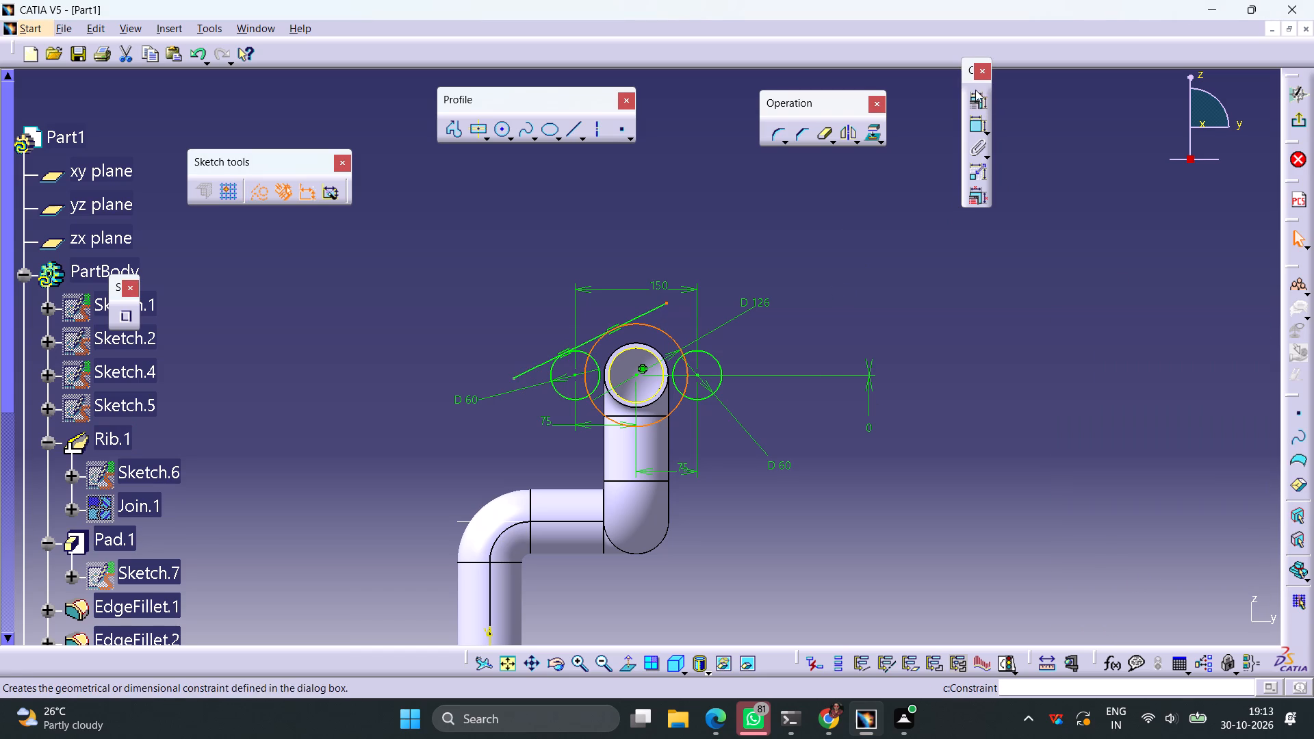
left_click(975, 99)
left_click(1199, 377)
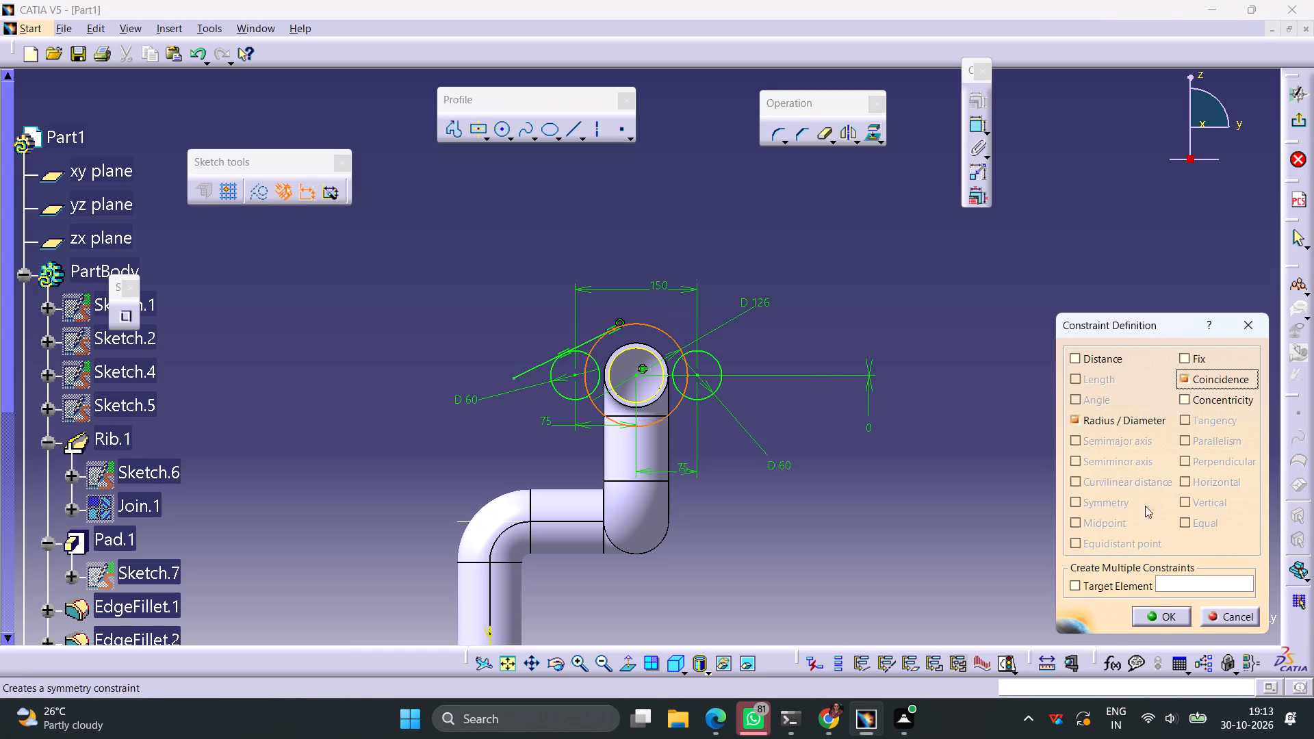
left_click(1158, 619)
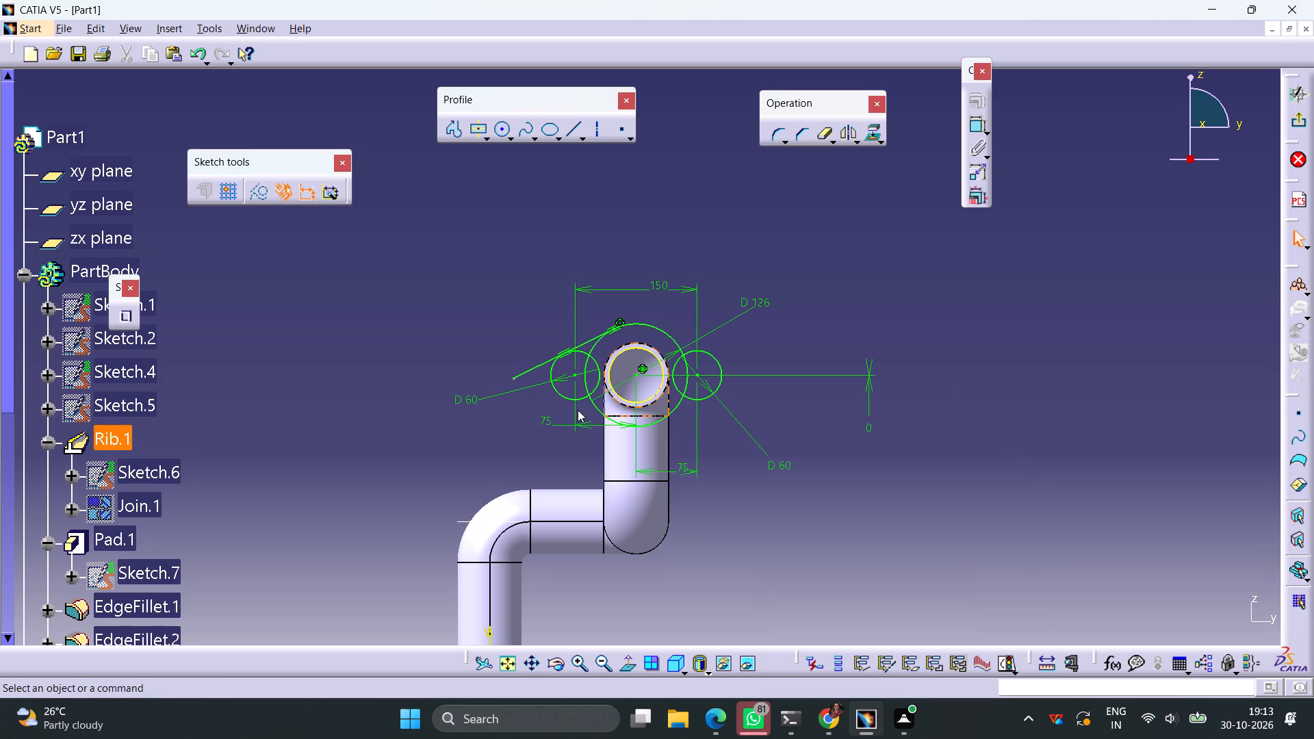
left_click(514, 376)
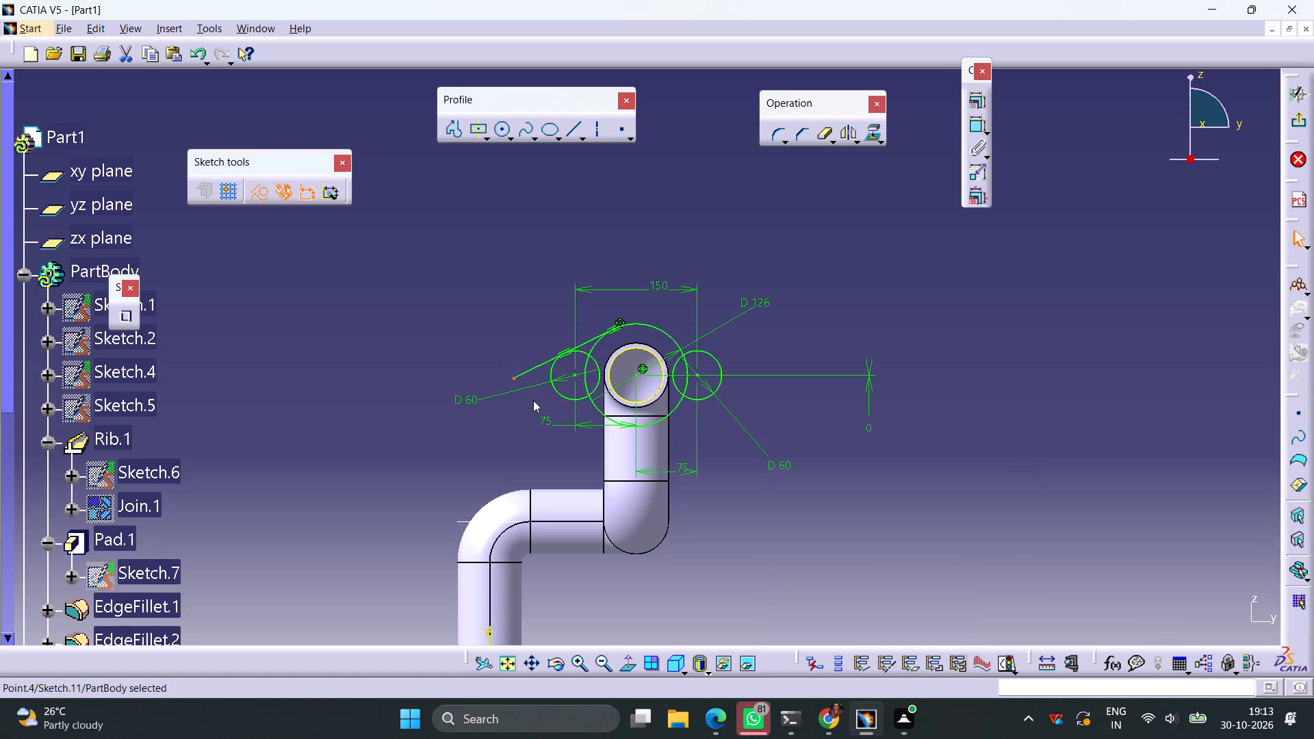
left_click(565, 398, "ctrl")
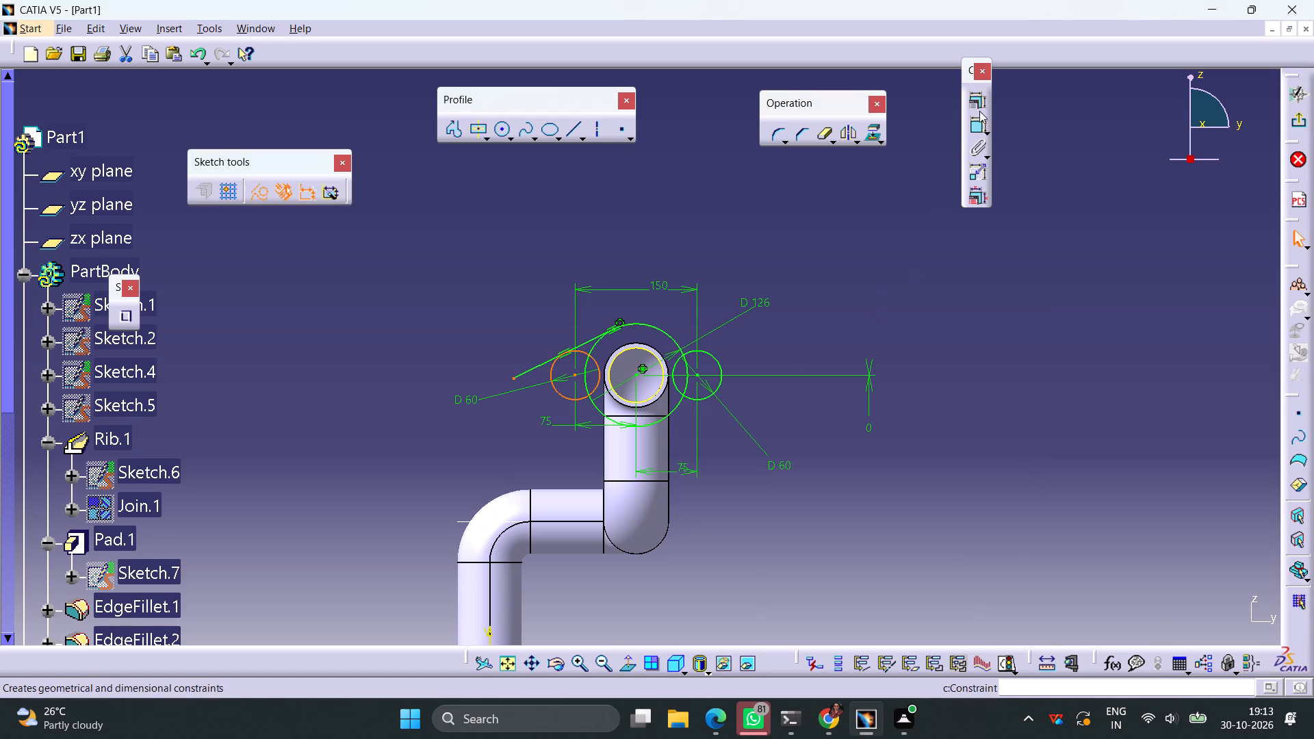
left_click(979, 101)
left_click(1212, 383)
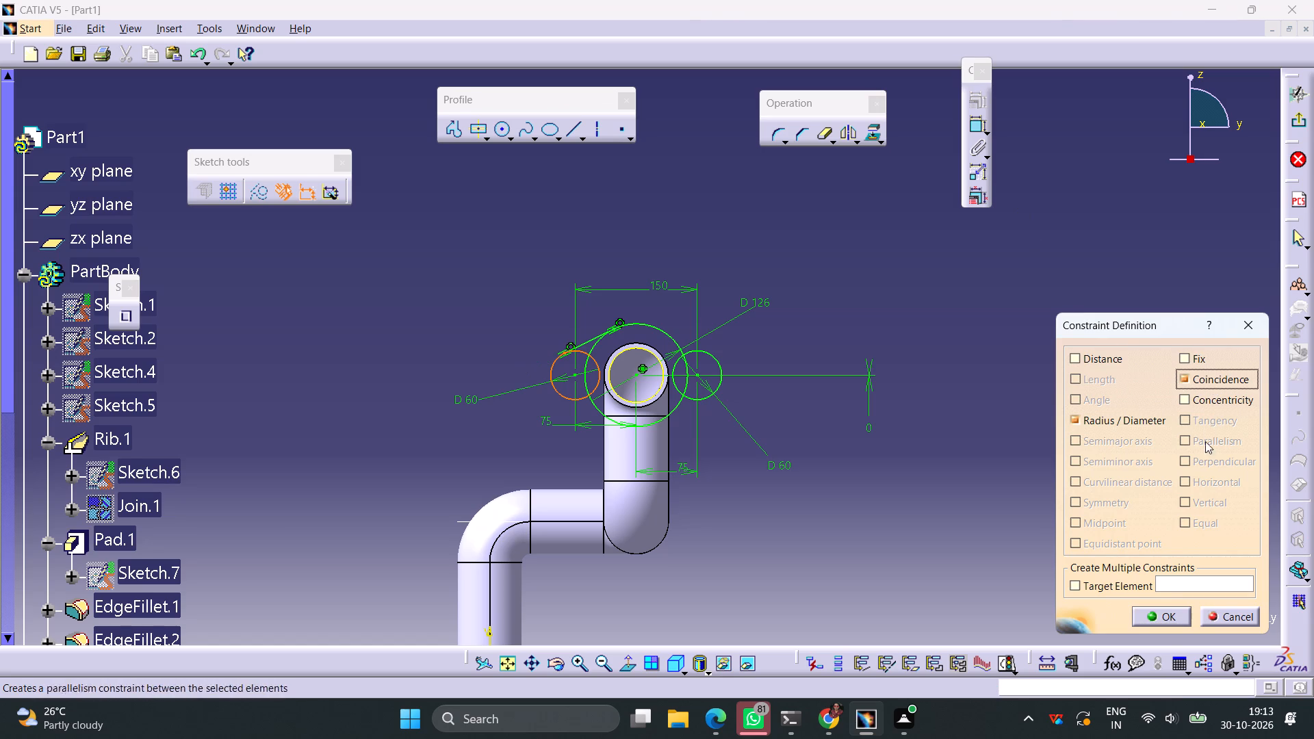
left_click(1163, 620)
left_click(944, 320)
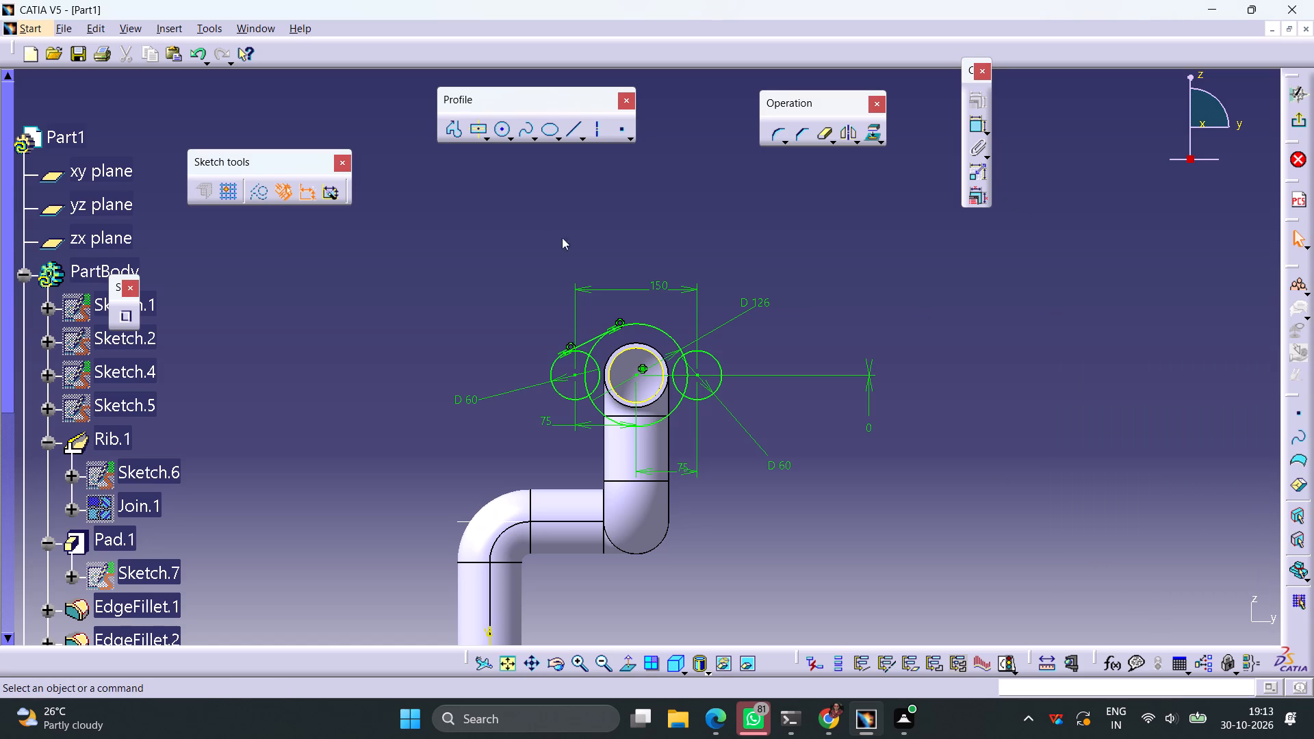
Draw a line sloping down above the right 60 mm circle and make it tangent to the 126 mm circle.
left_click(569, 132)
left_click(655, 244)
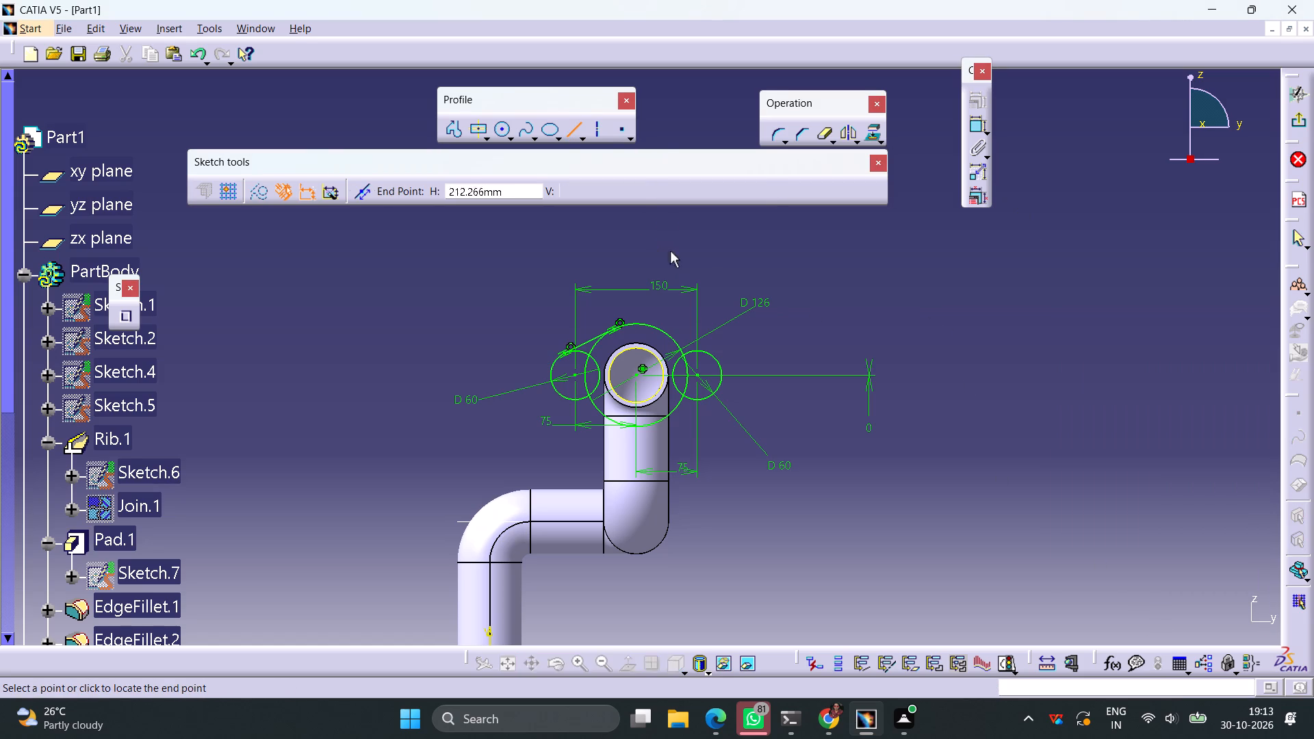
left_click(769, 340)
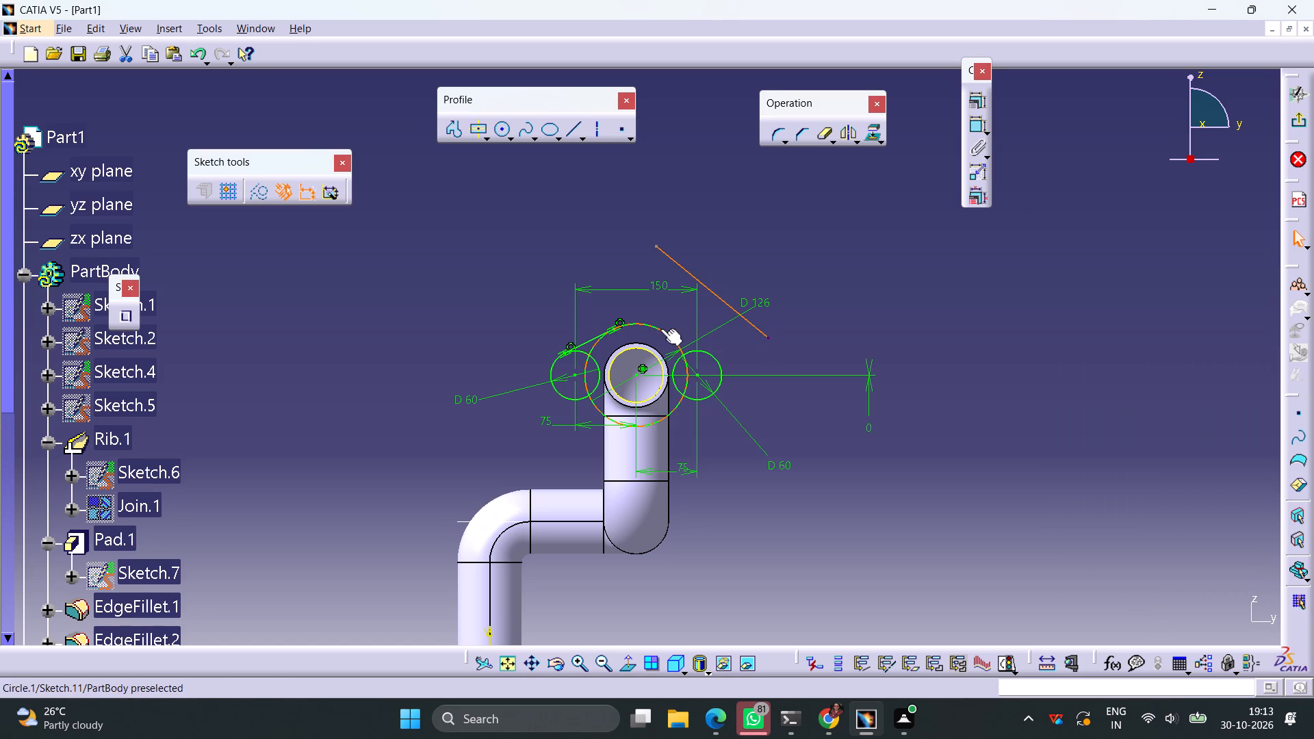
left_click(660, 330, "ctrl")
left_click(972, 102)
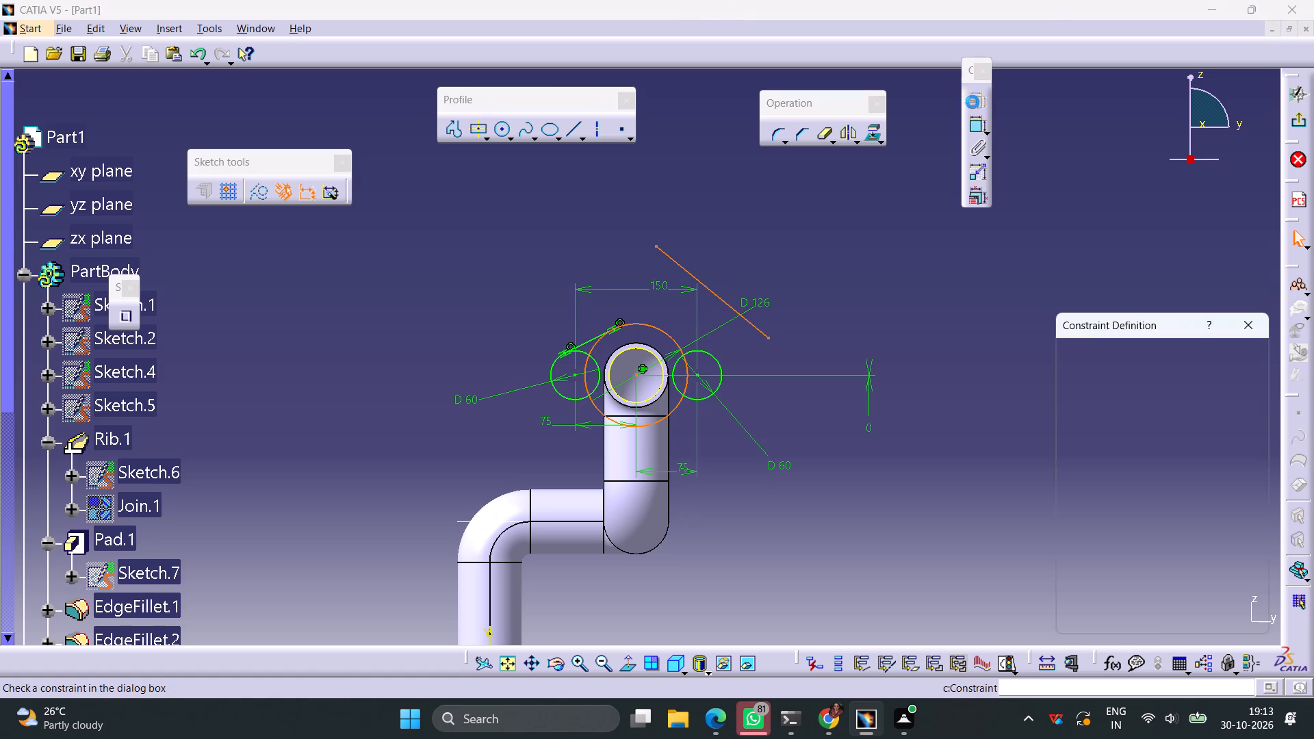
left_click(1206, 417)
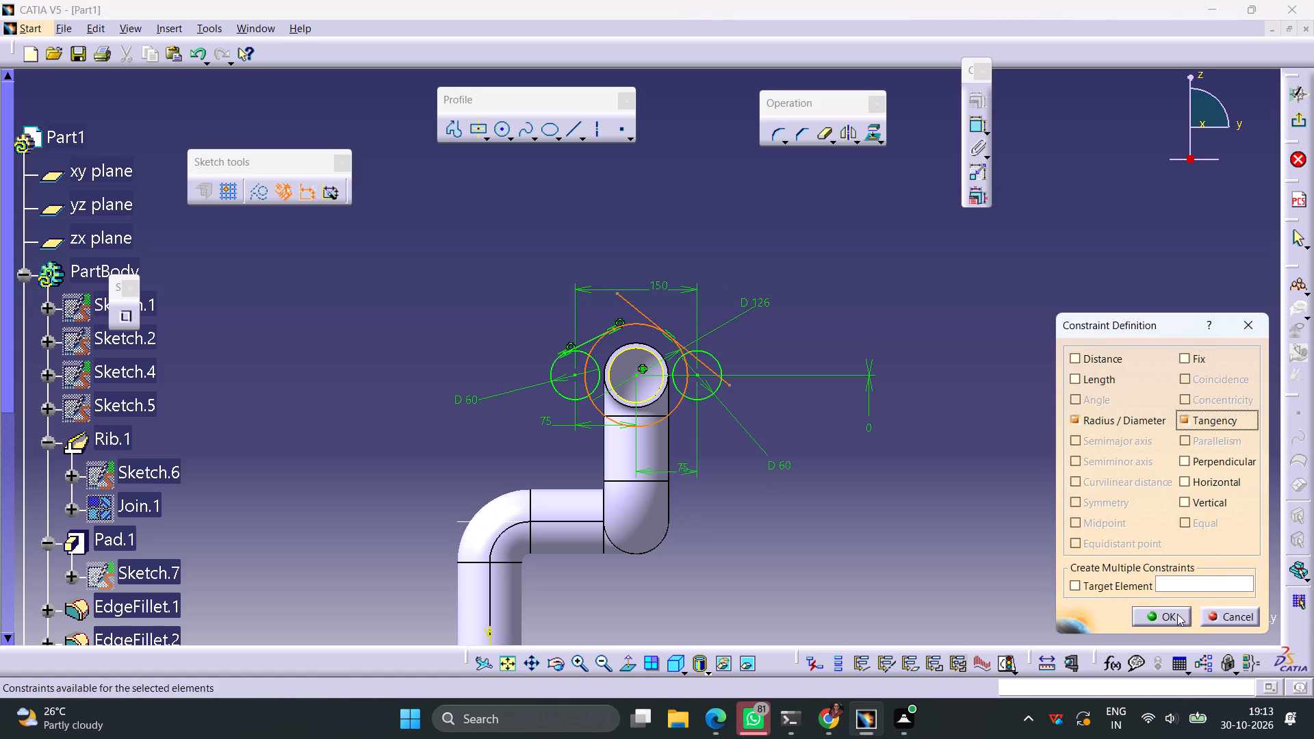
left_click(1177, 615)
Shift the new line outward along its slope and make it tangent to the right 60 mm circle.
left_click_drag(704, 369, 730, 354)
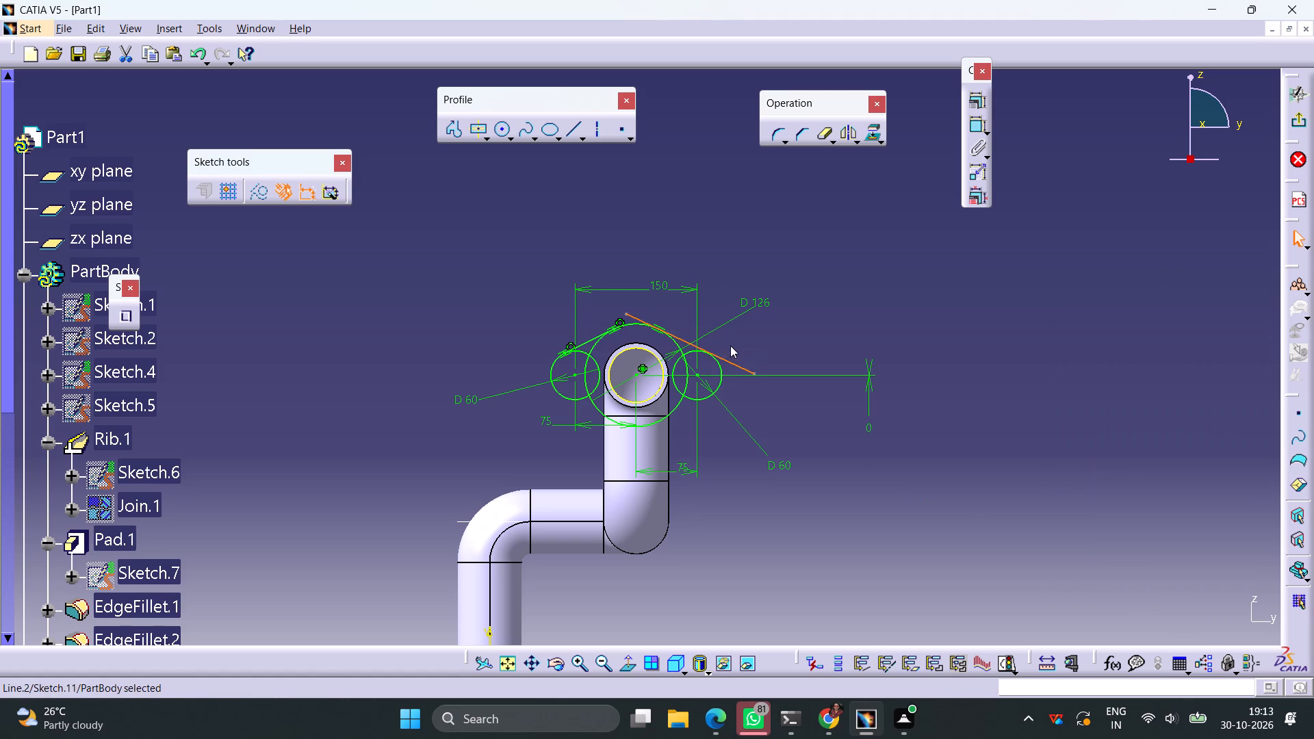
left_click(721, 367, "ctrl")
left_click(975, 103)
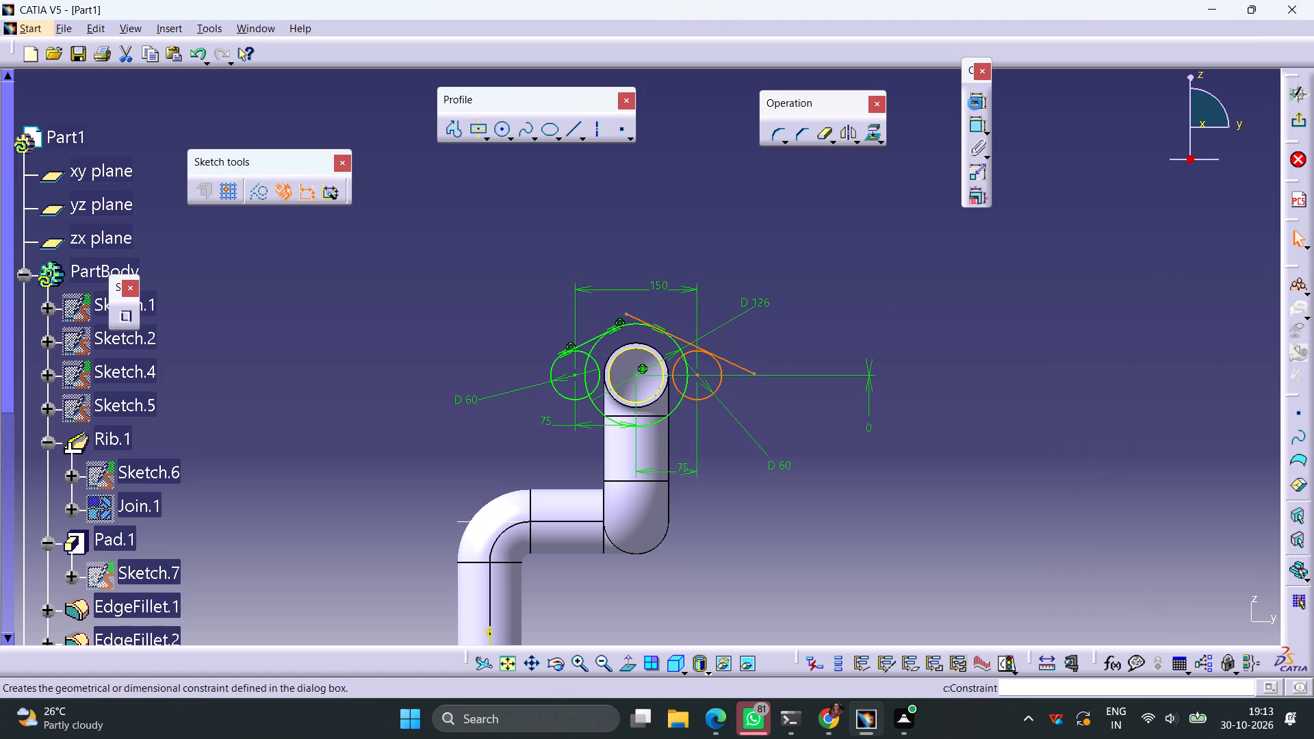
left_click(1205, 425)
left_click(1174, 614)
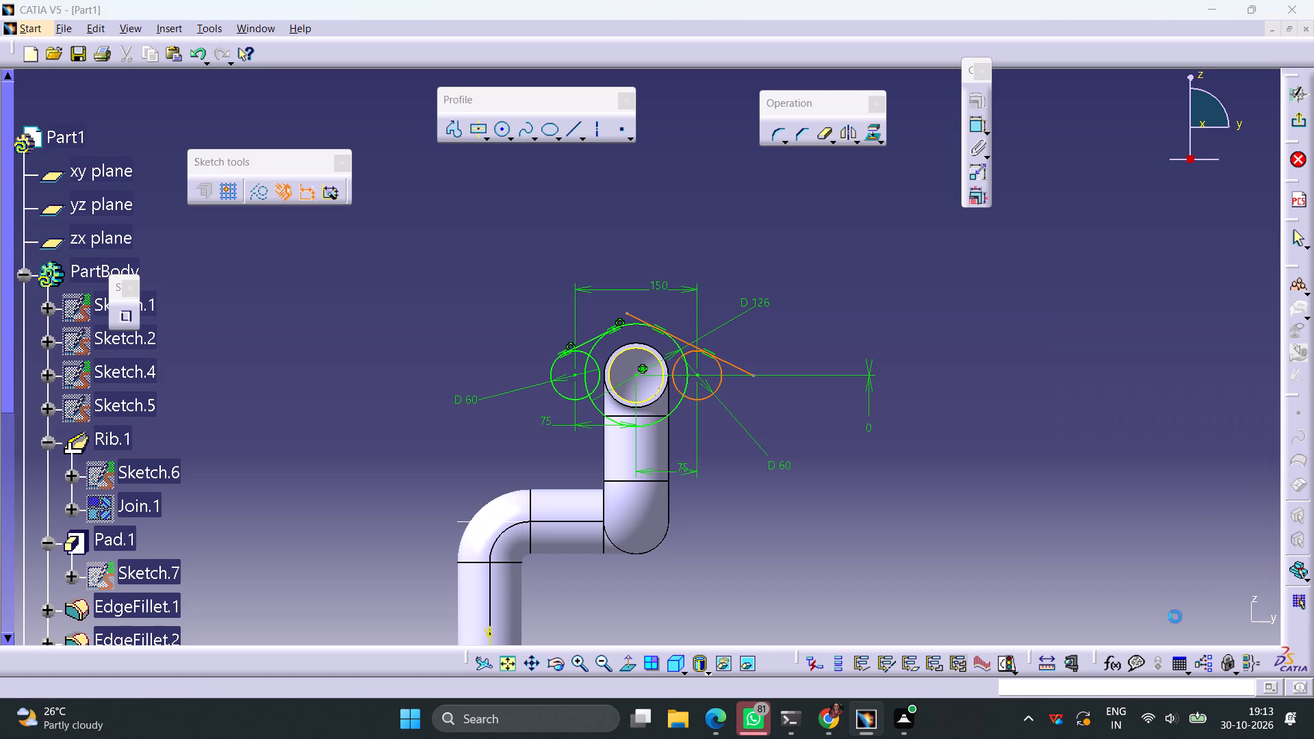
Make this line's upper end coincident with the 126 mm circle and its lower end coincident with the right 60 mm circle.
left_click(628, 313)
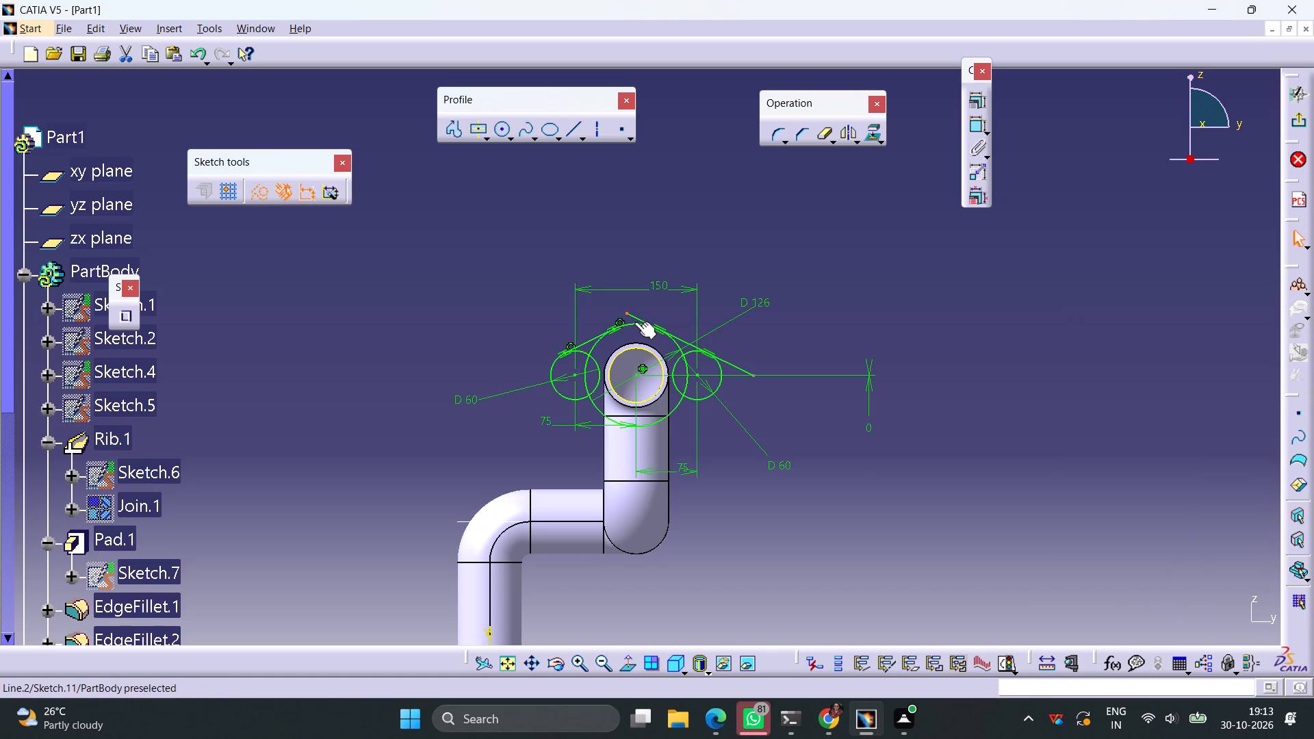
left_click(634, 322, "ctrl")
left_click(768, 309)
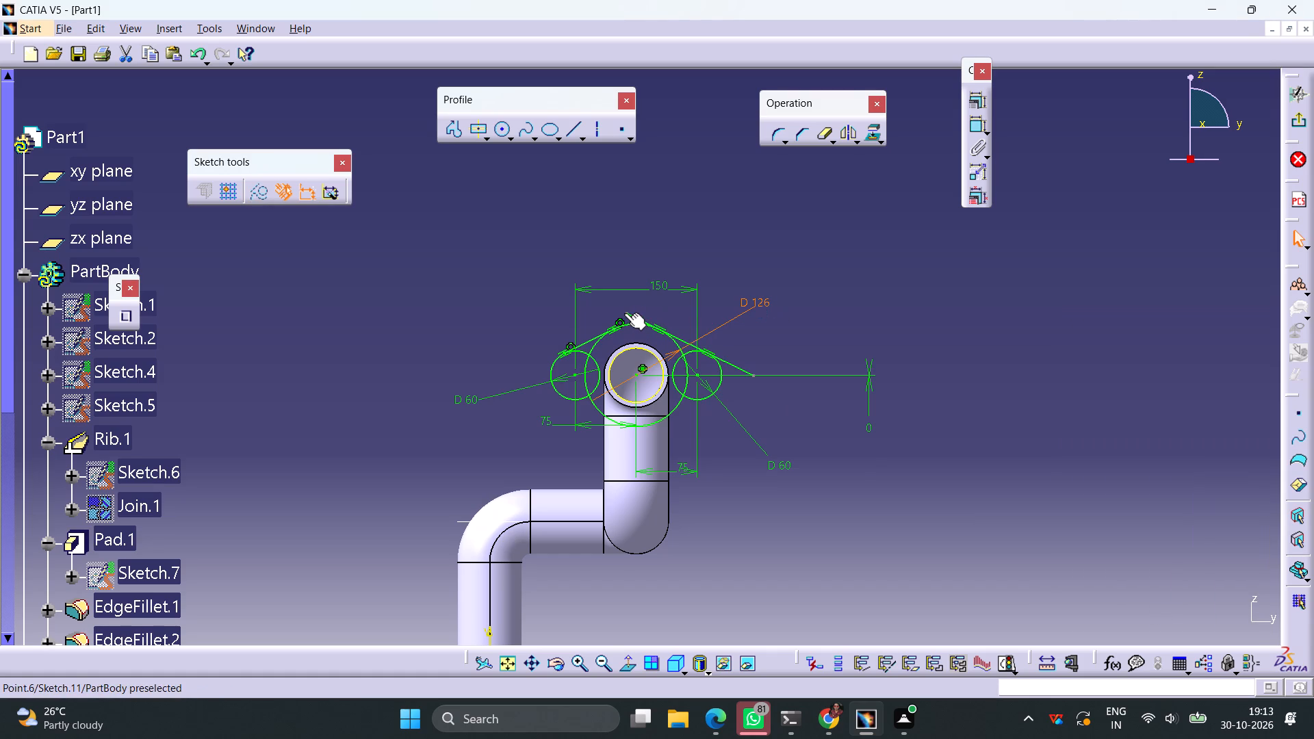
left_click(624, 313)
left_click(639, 325, "ctrl")
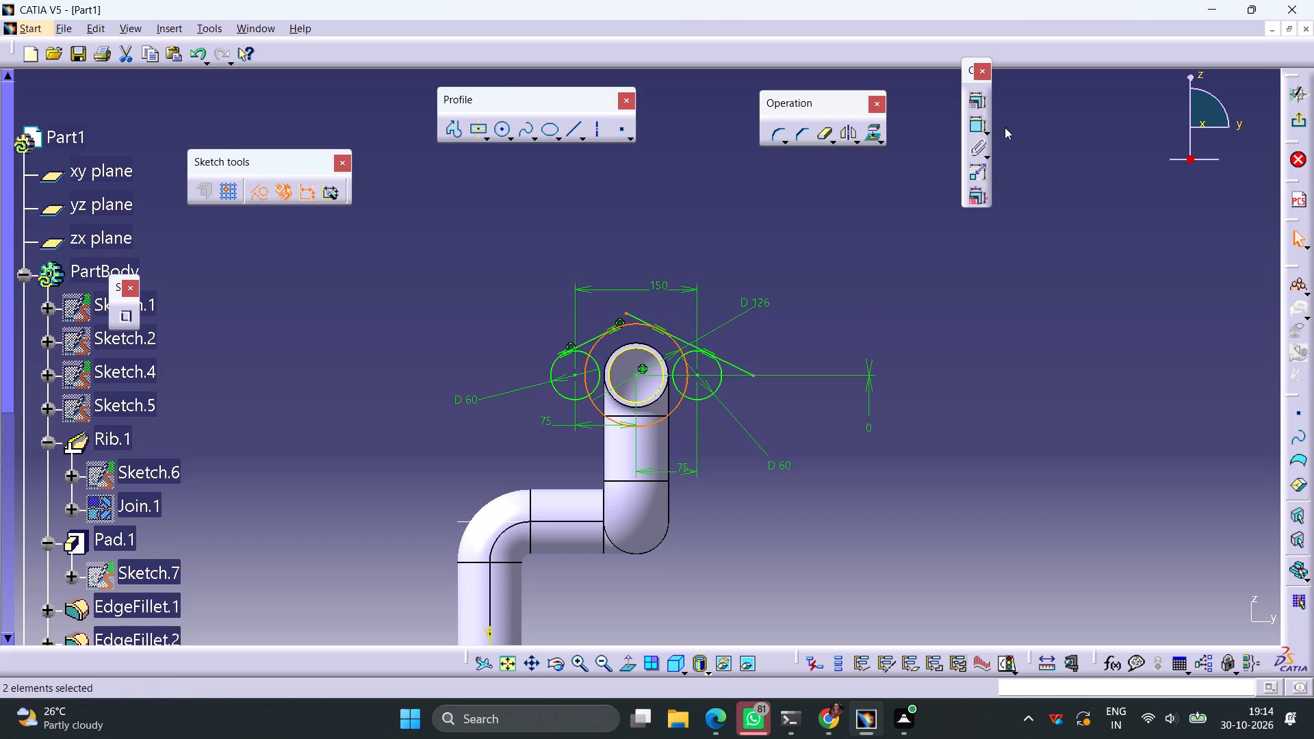
left_click(979, 107)
left_click(1205, 376)
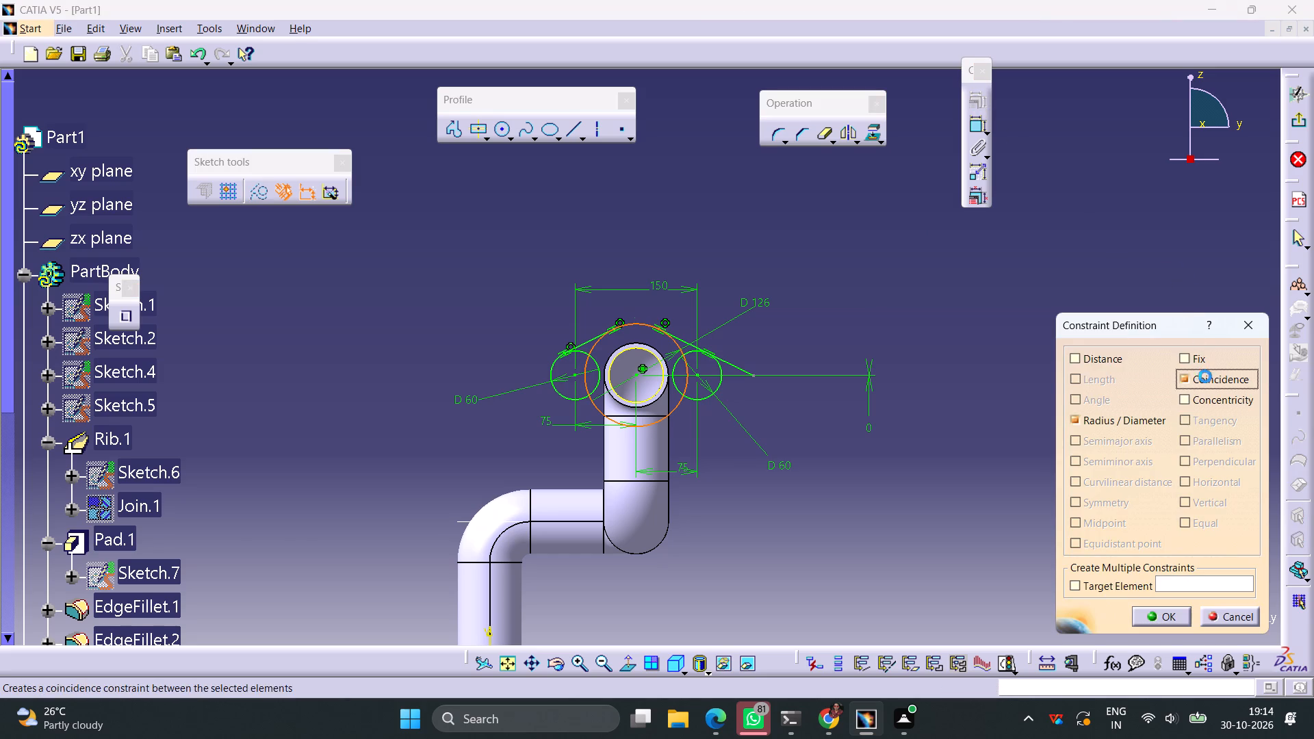
left_click(1159, 617)
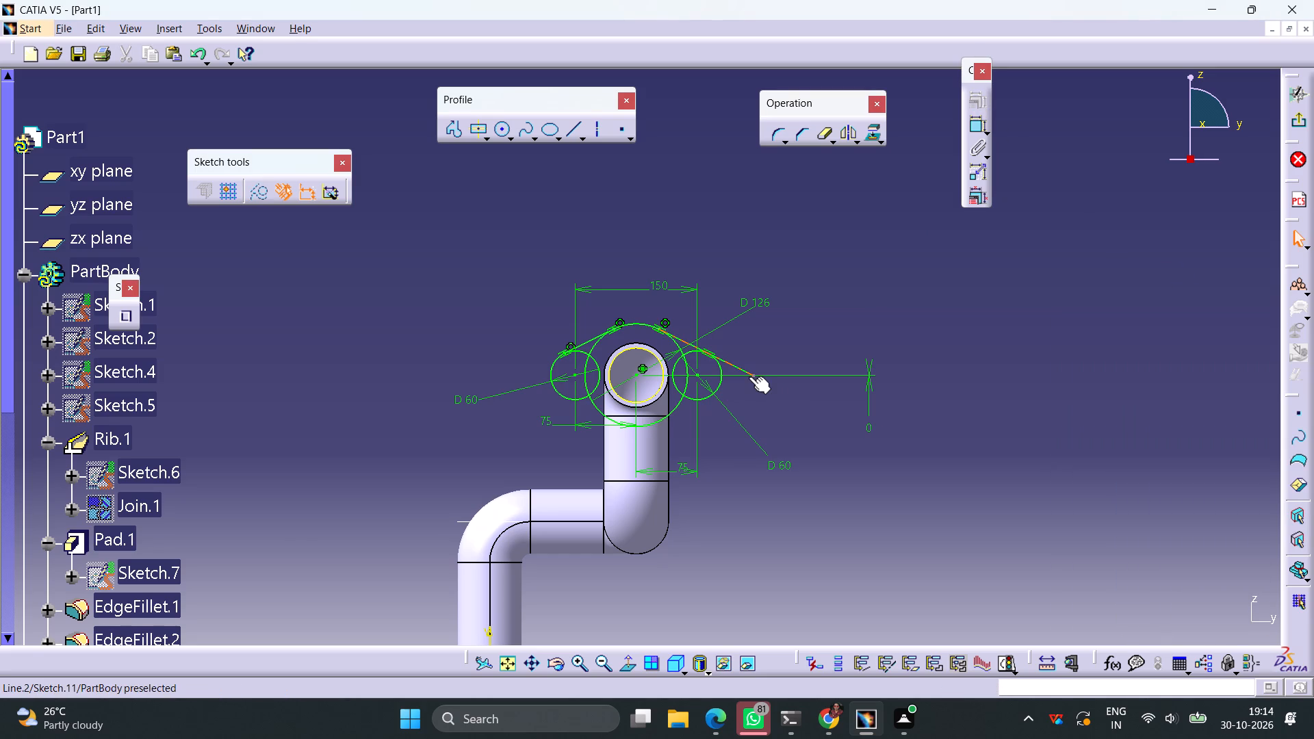
left_click(755, 374)
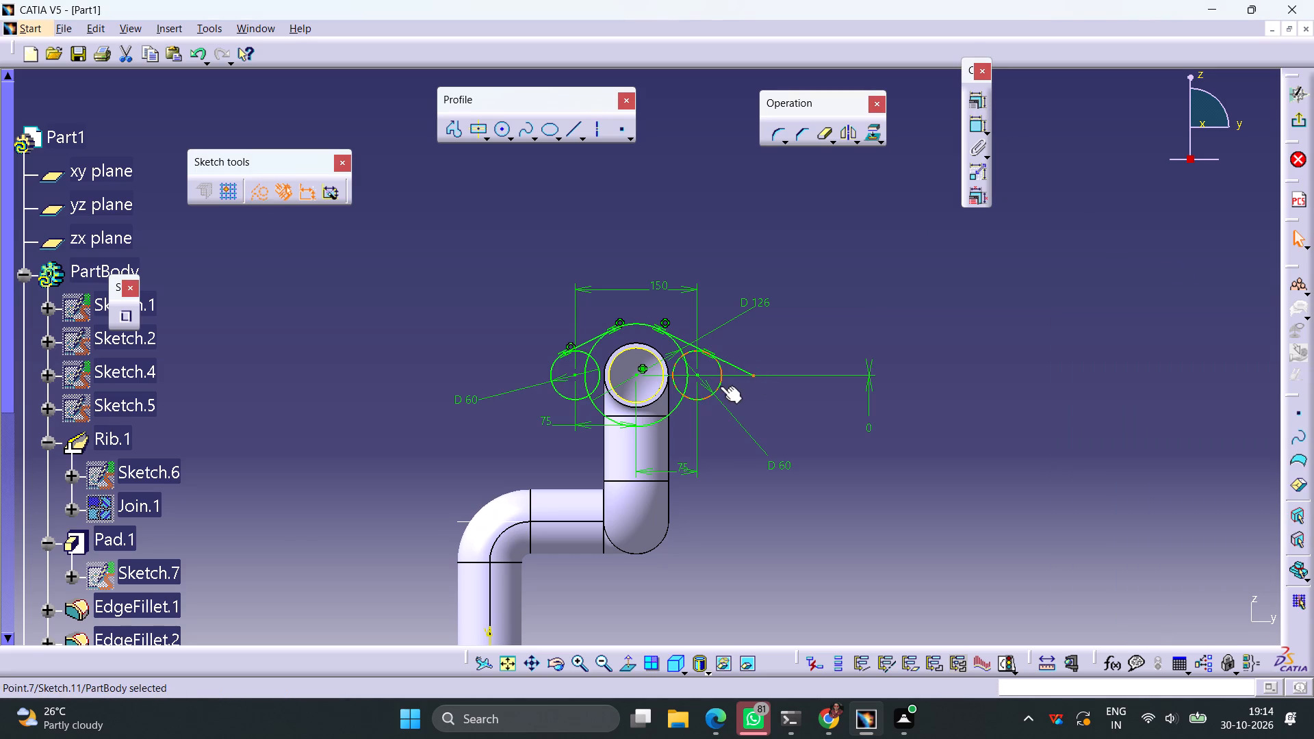
left_click(720, 386, "ctrl")
left_click(976, 101)
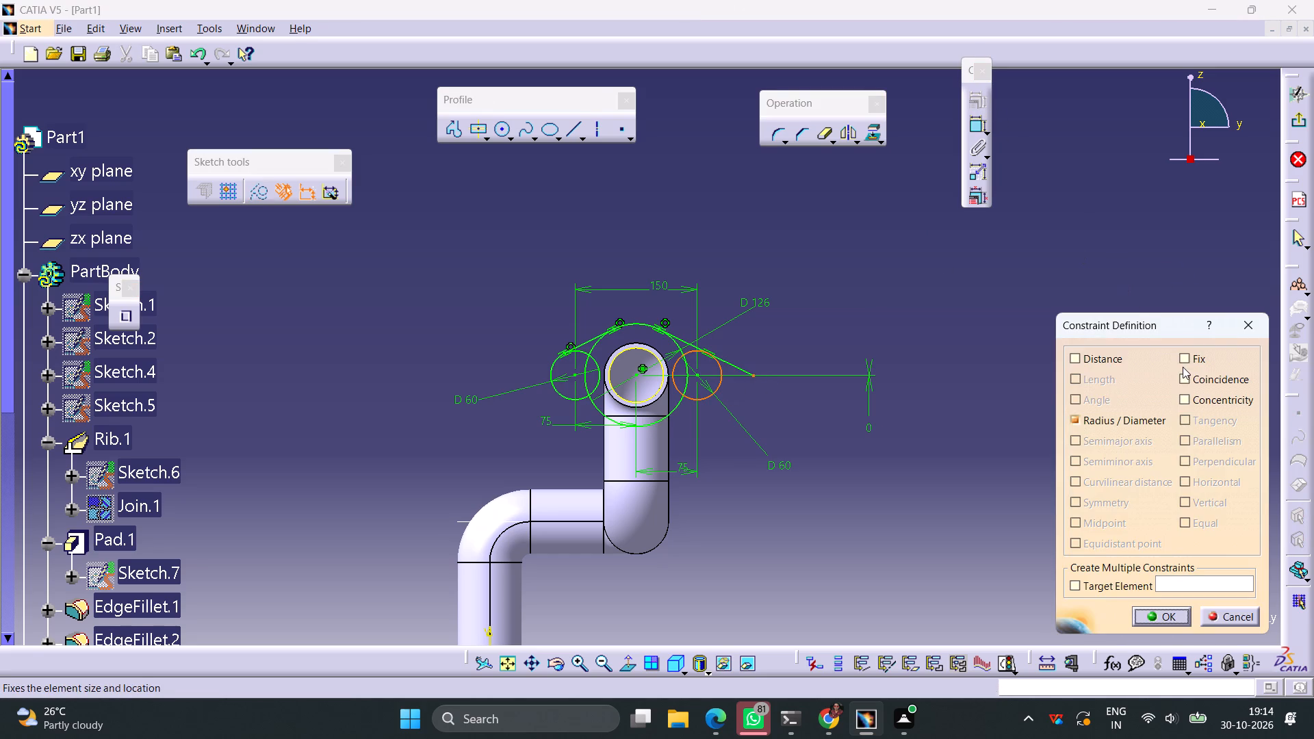
left_click(1198, 378)
left_click(1168, 614)
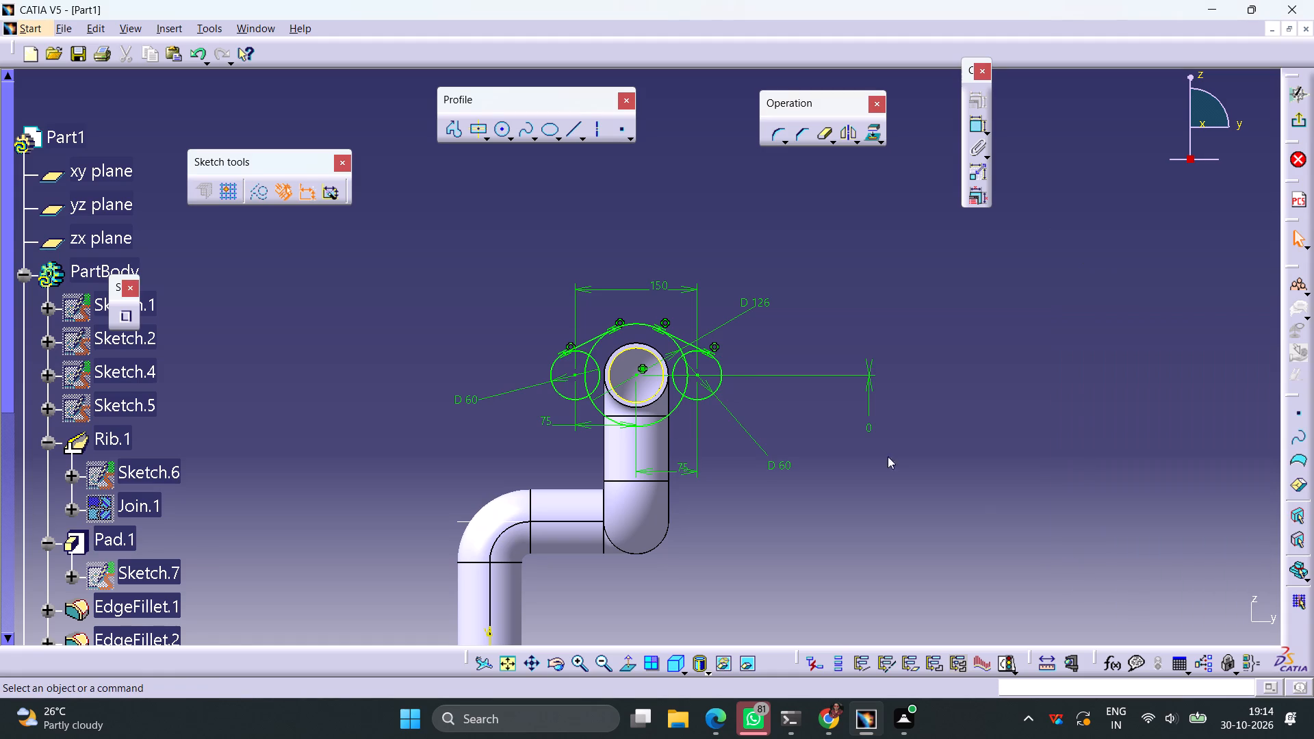
Draw a slanted line below and right of the circles and make it tangent to the underside of the 126 mm circle.
middle_click_drag(725, 543, 794, 469)
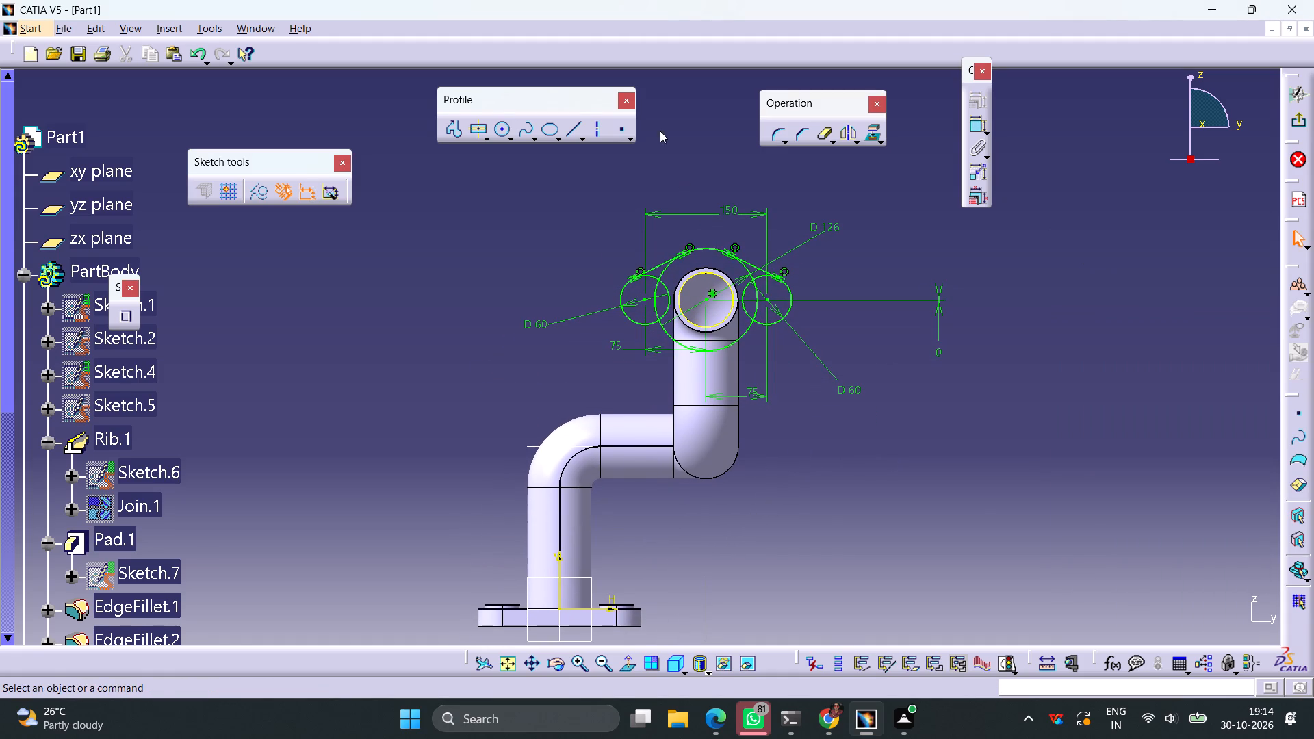
left_click(565, 131)
left_click(782, 546)
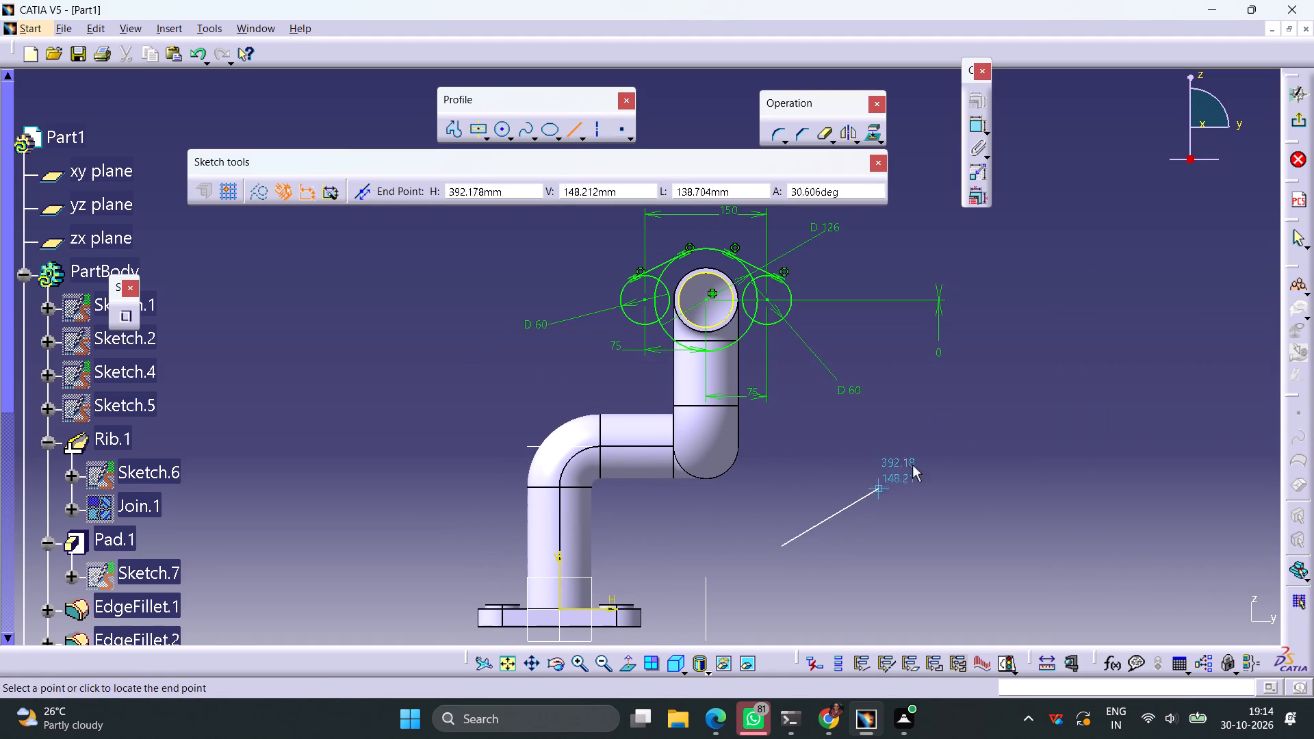
left_click(959, 416)
left_click(737, 339, "ctrl")
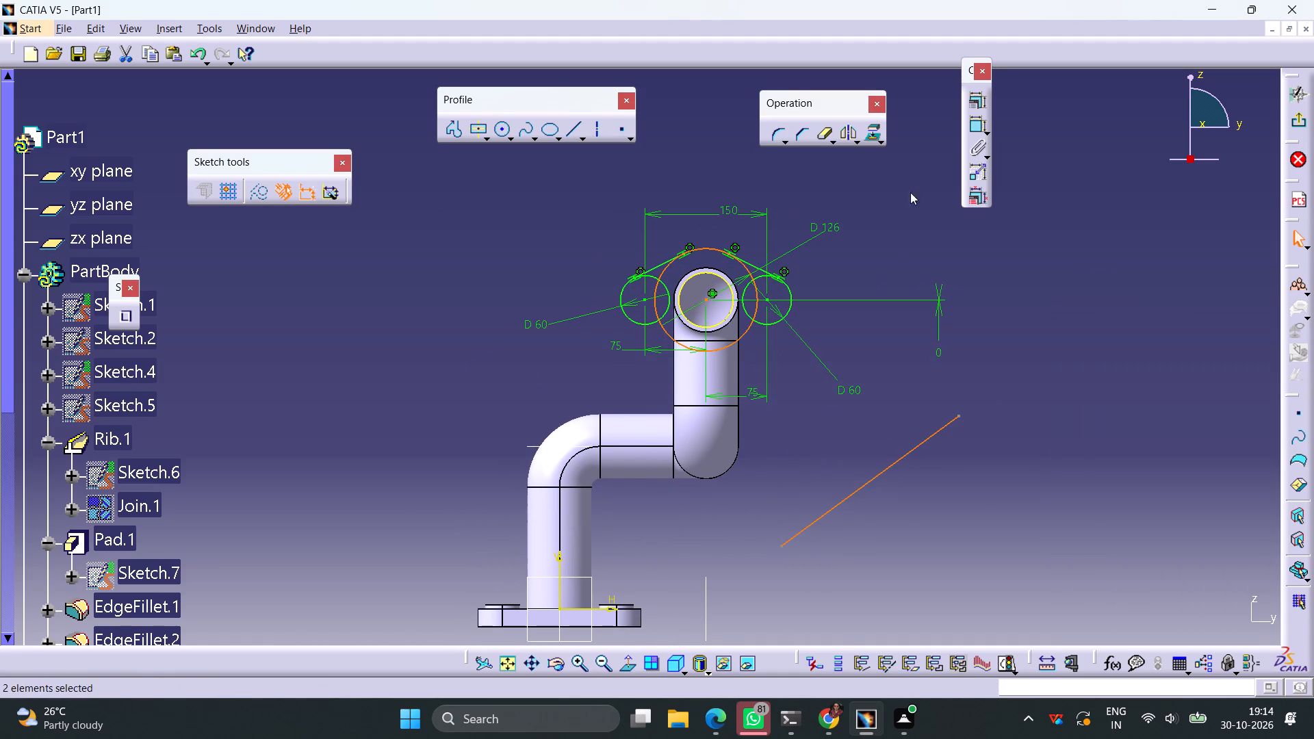
left_click(979, 103)
left_click(1198, 419)
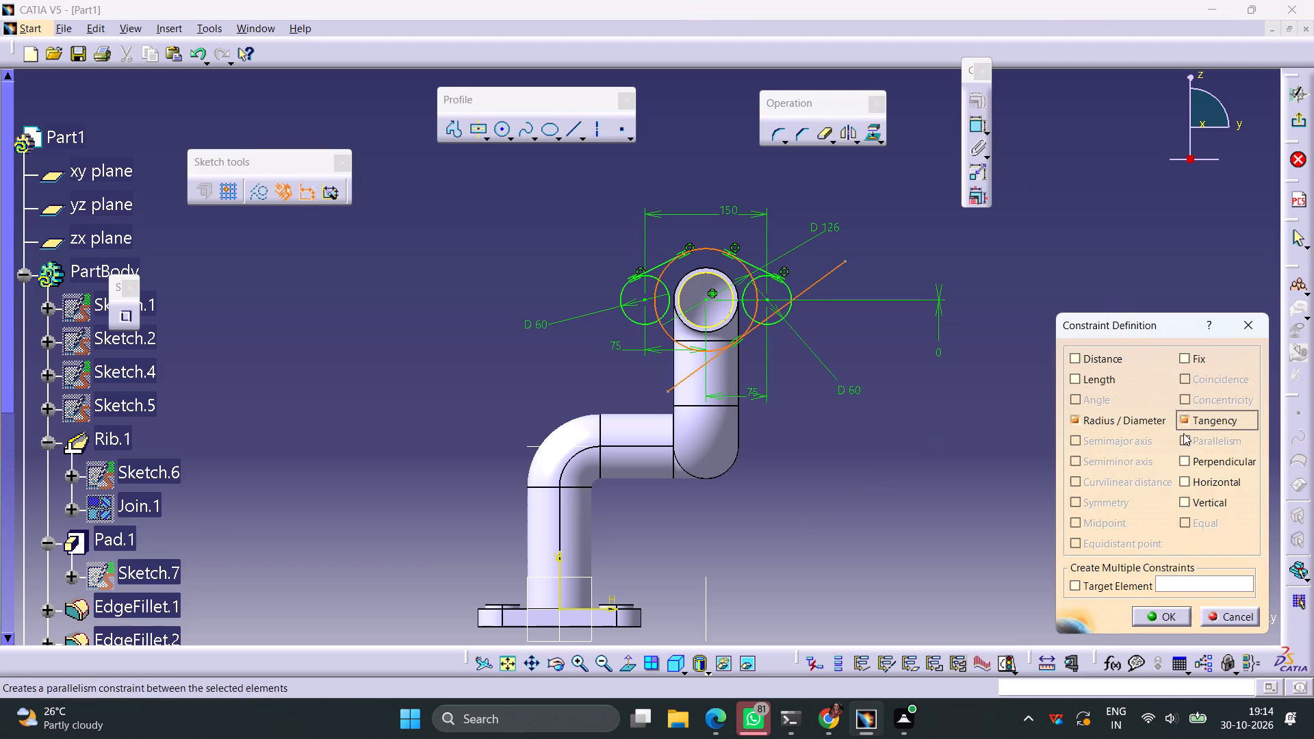
left_click(1152, 614)
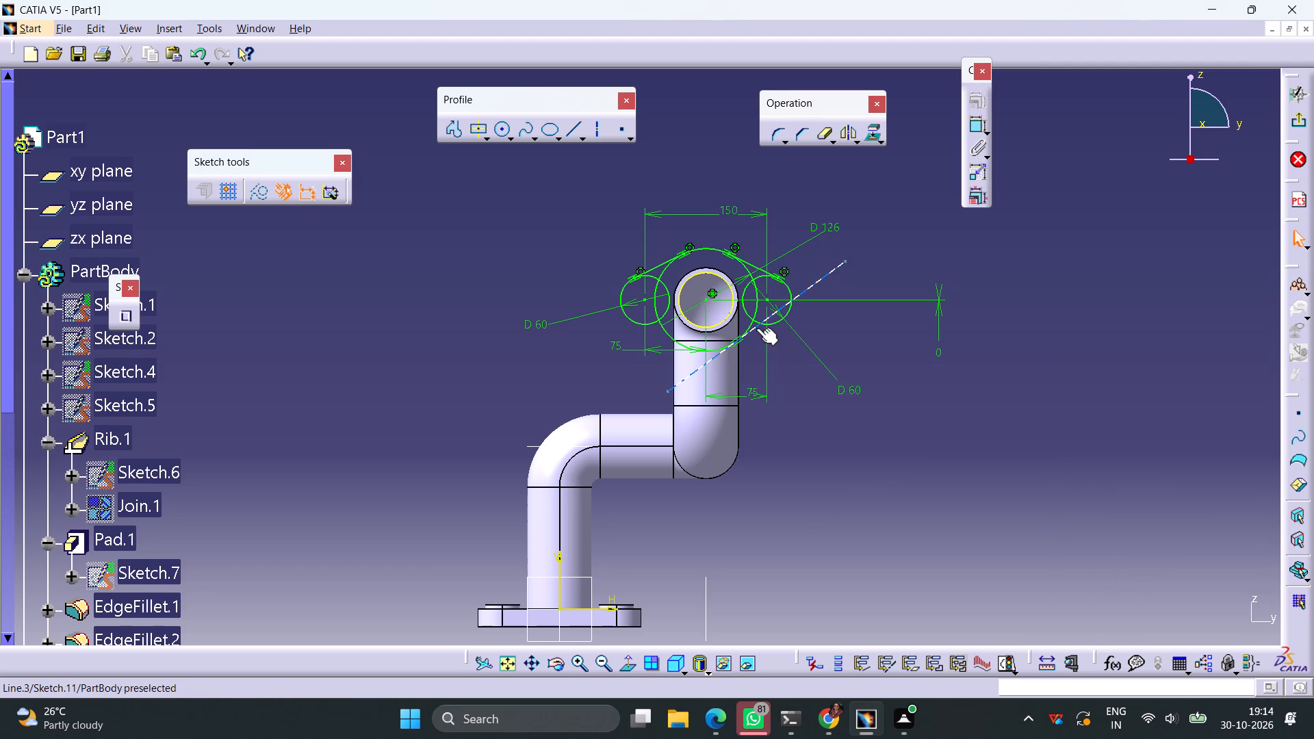
Shift the lower slanted line down and make it tangent to the underside of the right 60 mm circle.
left_click_drag(757, 330, 725, 361)
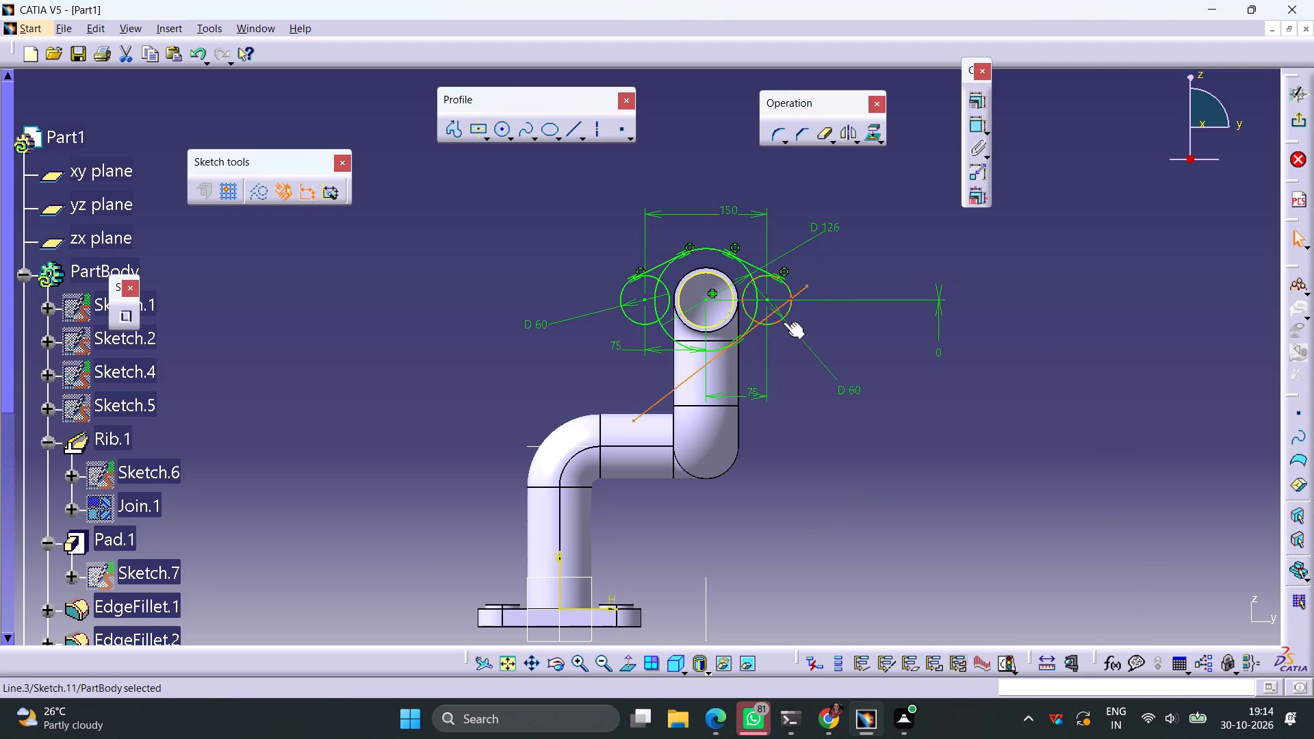
left_click(783, 320, "ctrl")
left_click(979, 101)
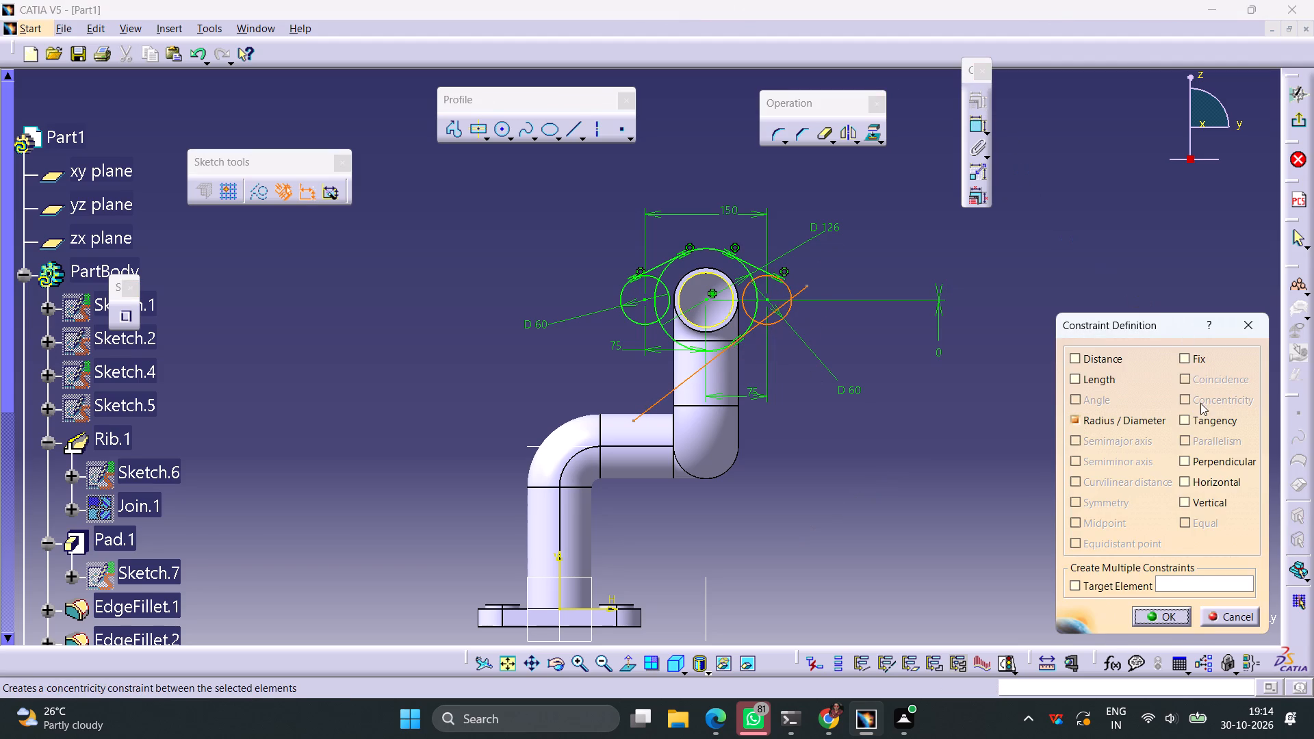
left_click(1201, 417)
left_click(1172, 612)
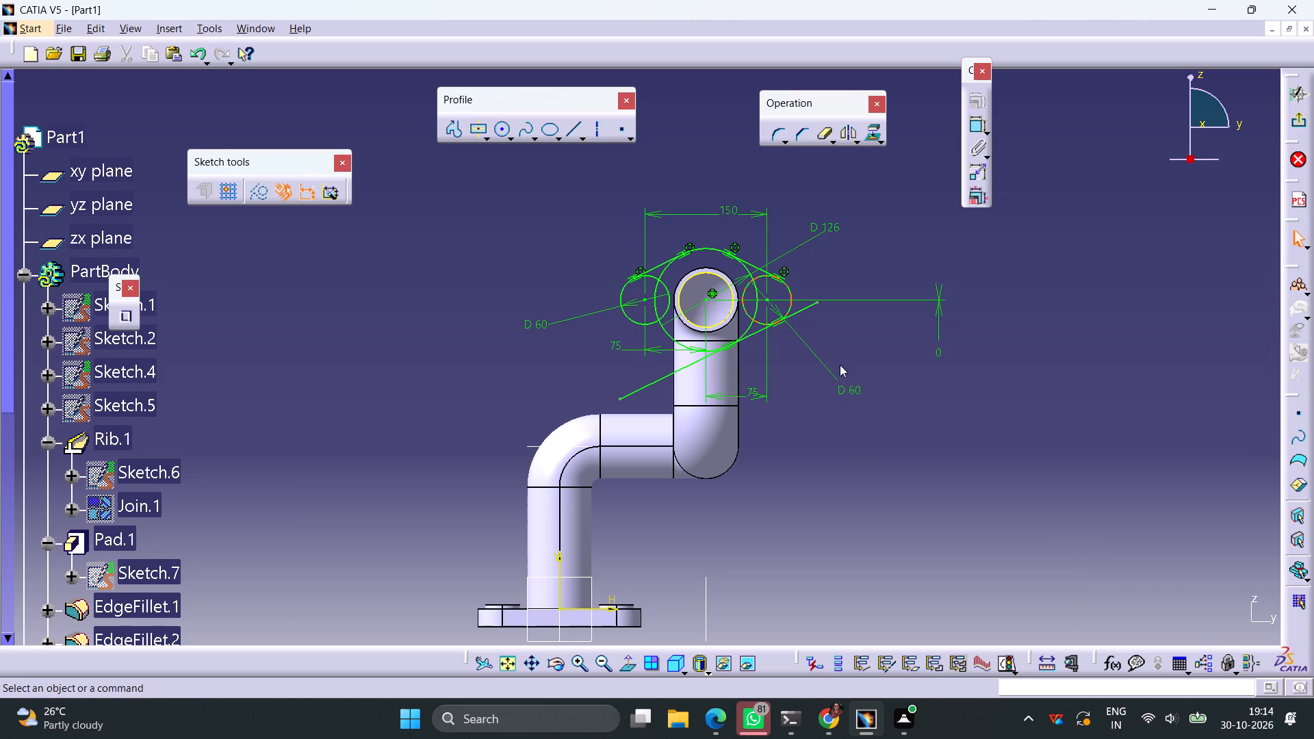
Make the lower slanted line's right end coincident with the right 60 mm circle and its left end coincident with the 126 mm circle.
left_click(819, 304)
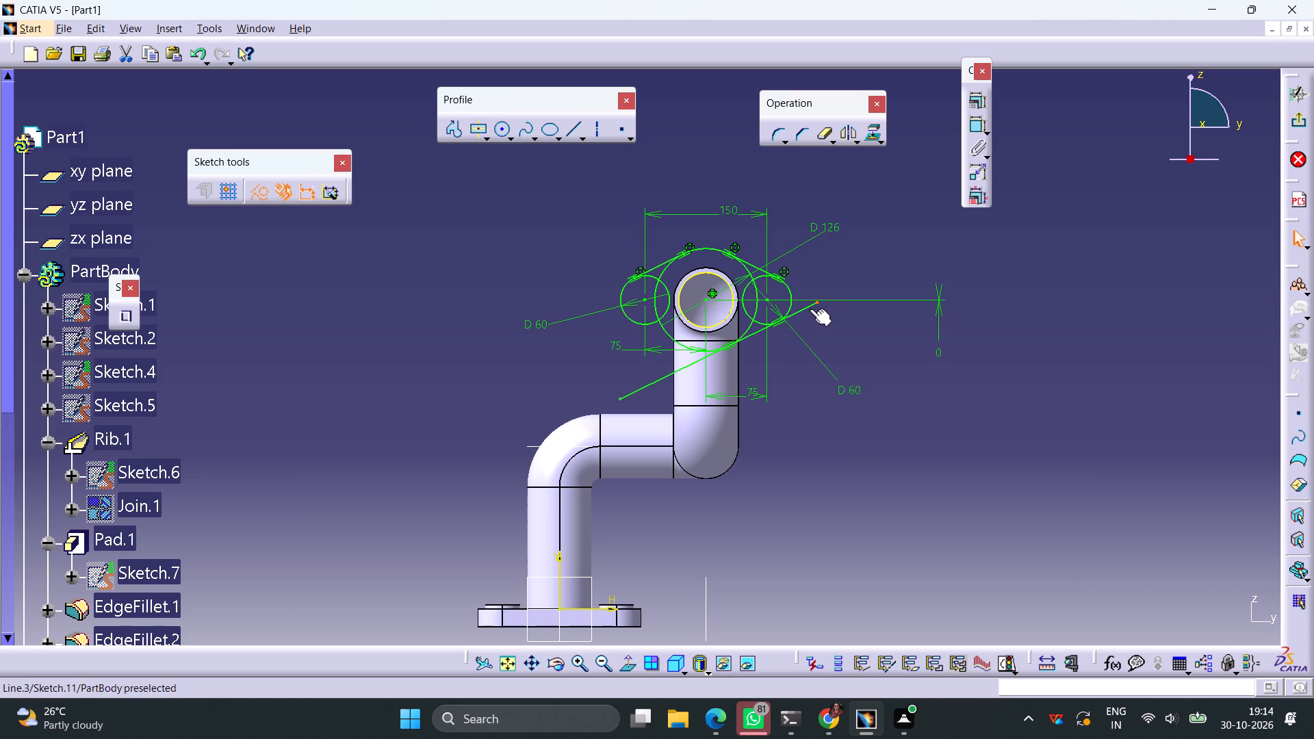
left_click(791, 307, "ctrl")
left_click(970, 96)
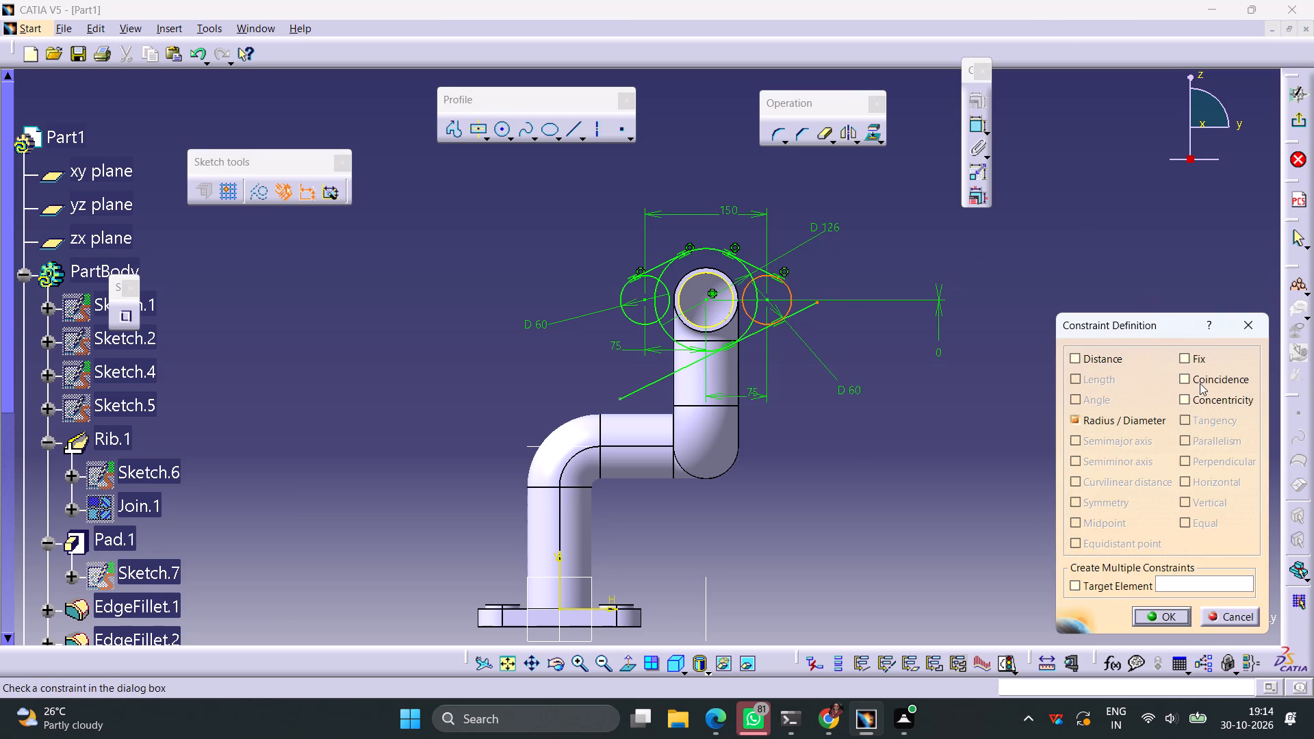
left_click(1213, 376)
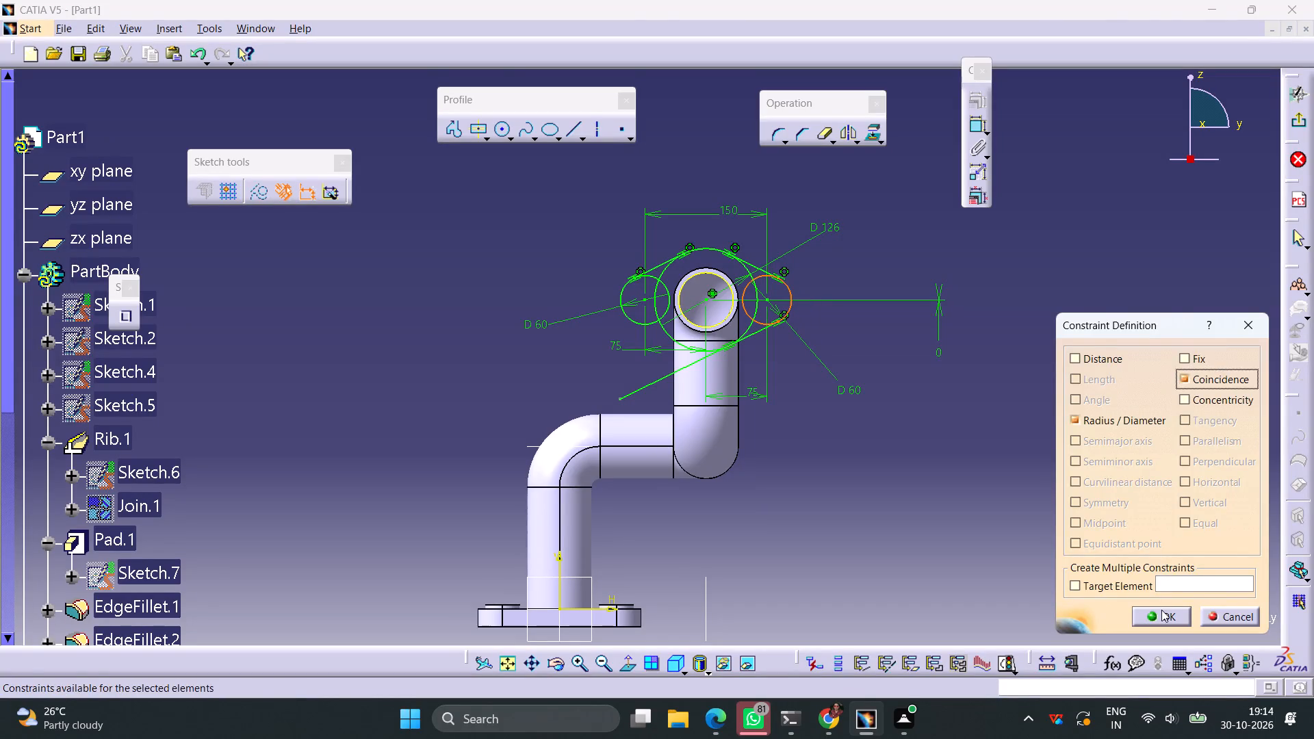
left_click(1161, 613)
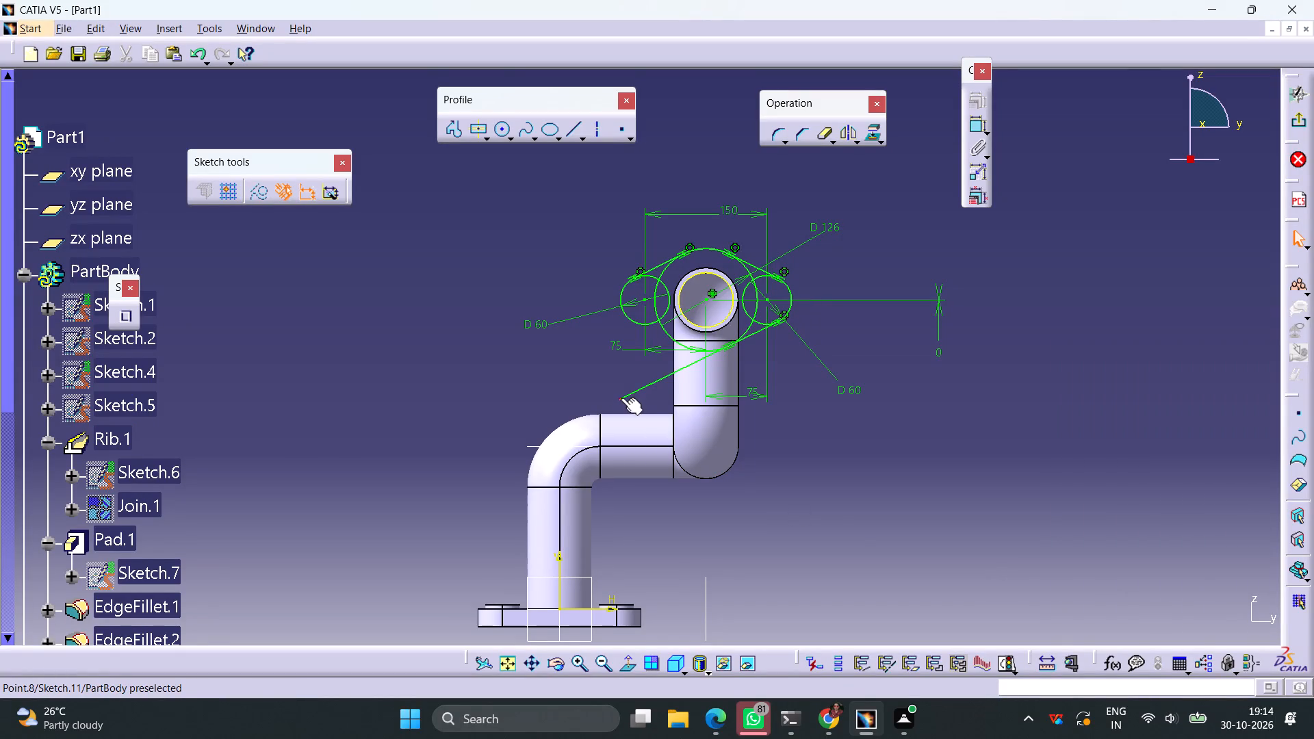
left_click(621, 398)
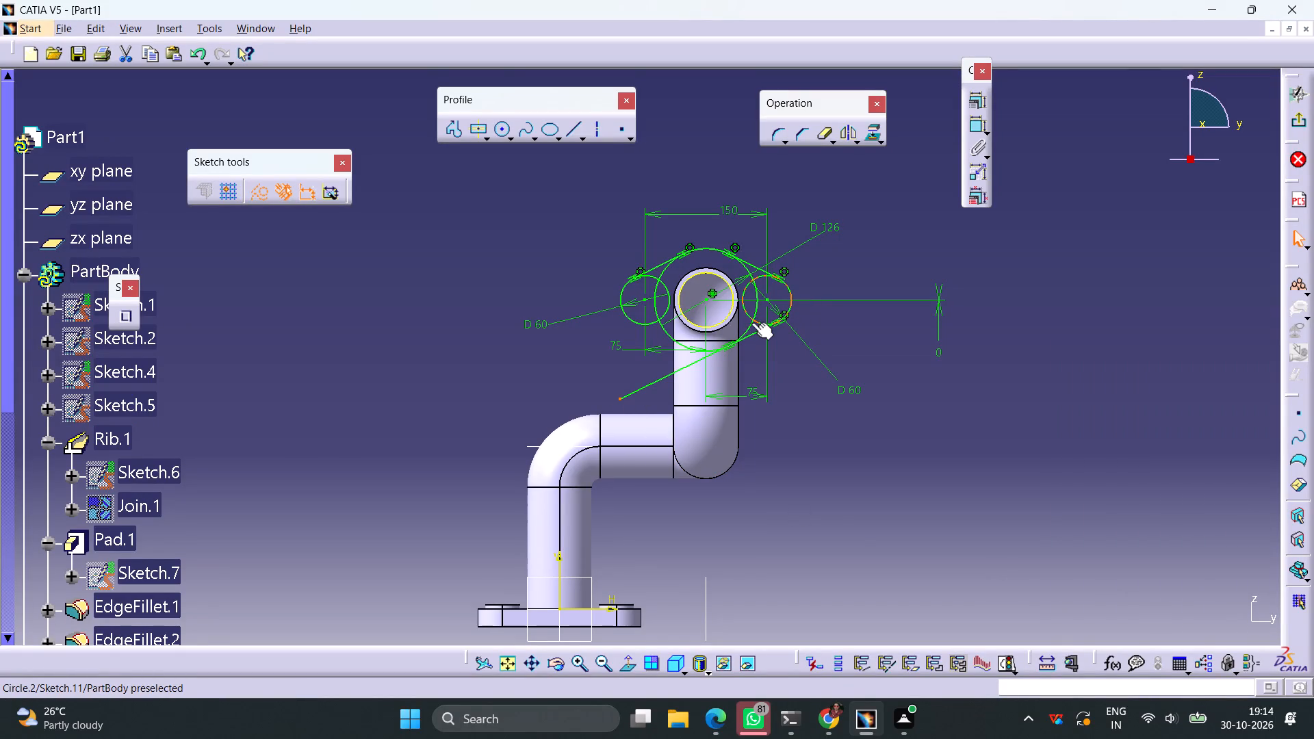
left_click(751, 327, "ctrl")
left_click(974, 103)
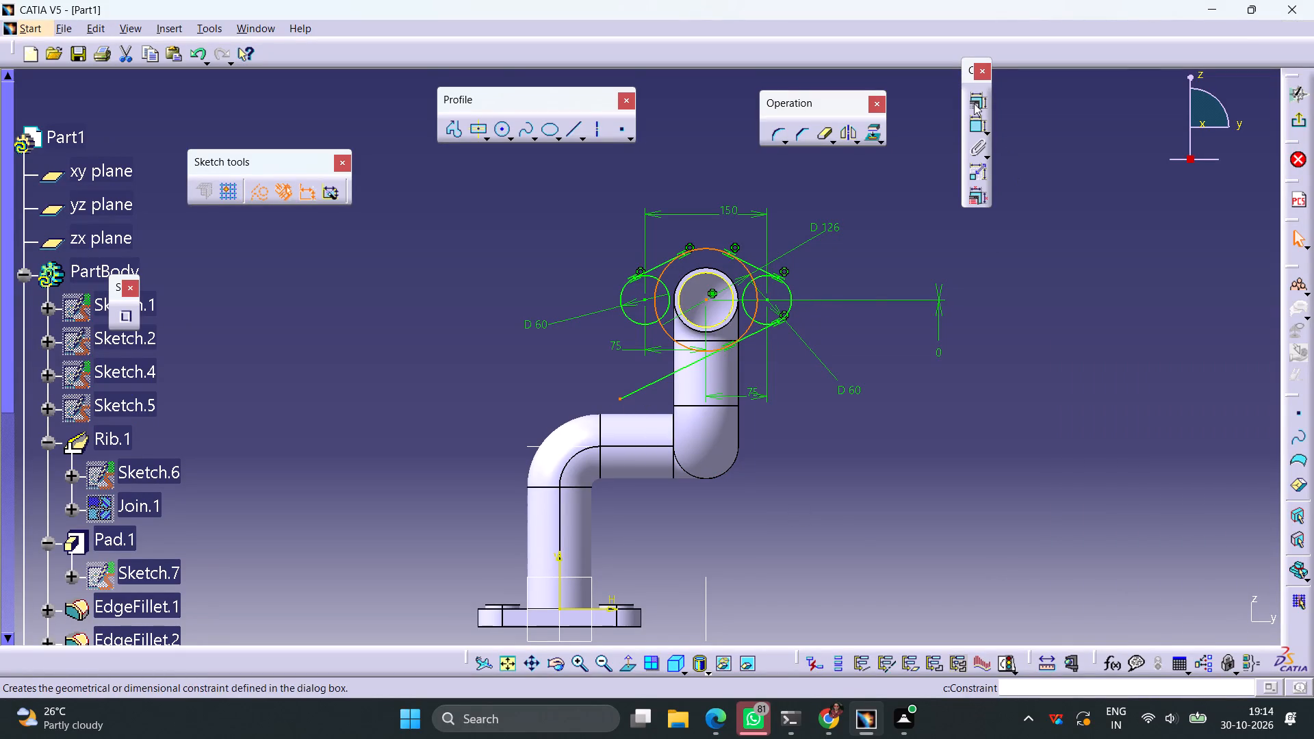
left_click(1204, 380)
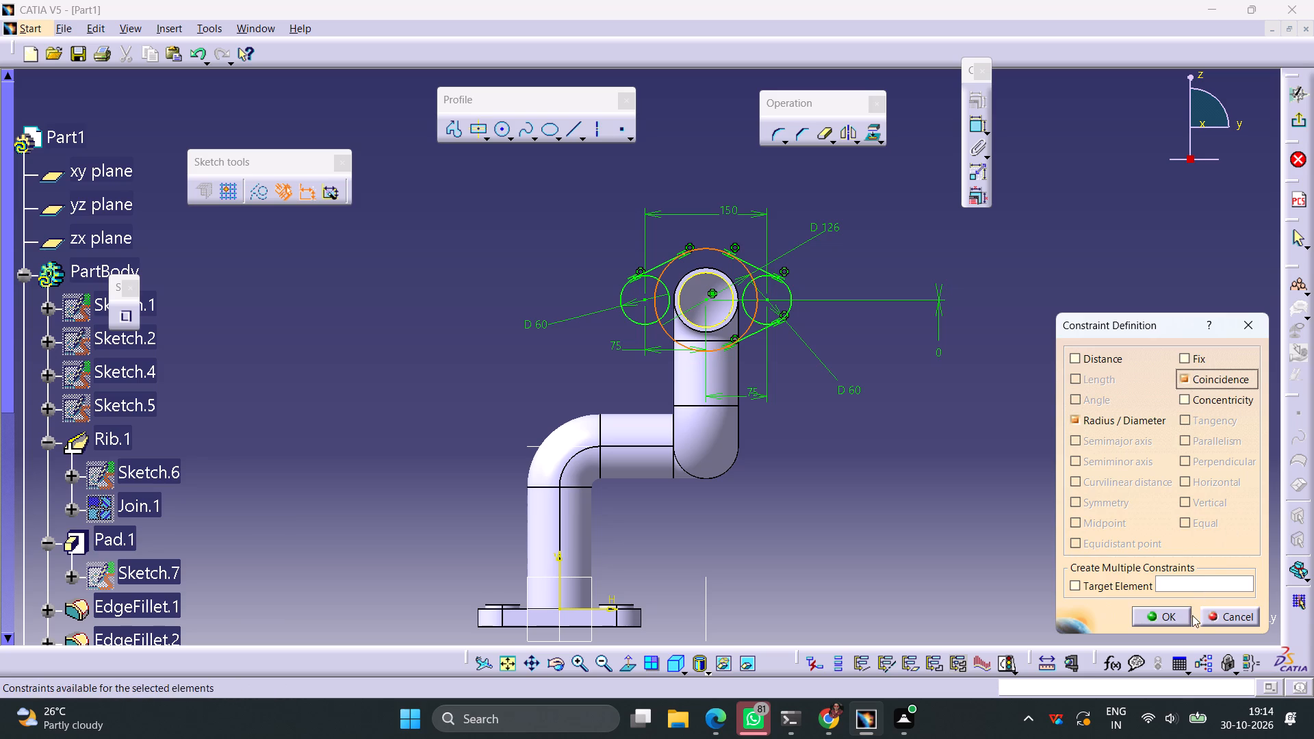
left_click(1171, 610)
left_click(963, 411)
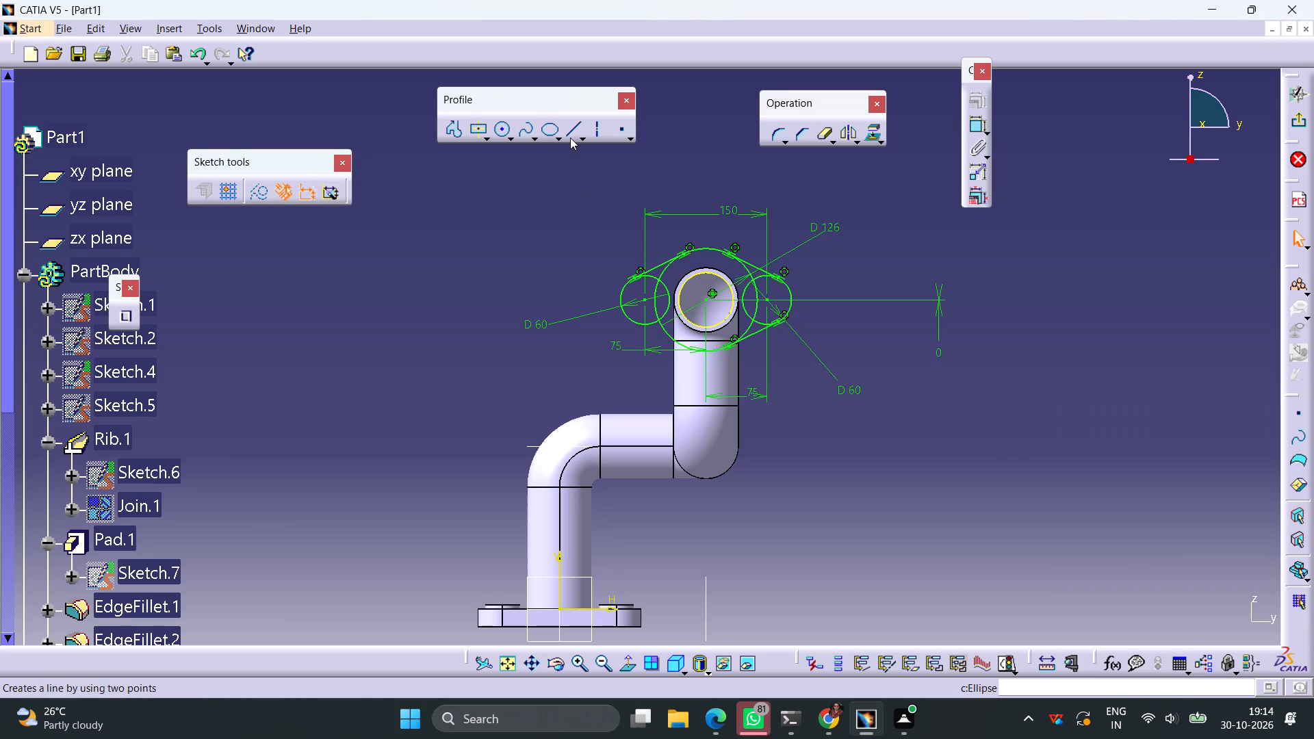
Draw a downward-sloping line below left of the circles, starting at about (-113.5, 323.3) mm, and make it tangent to the left 60 mm circle.
left_click(569, 133)
left_click(467, 346)
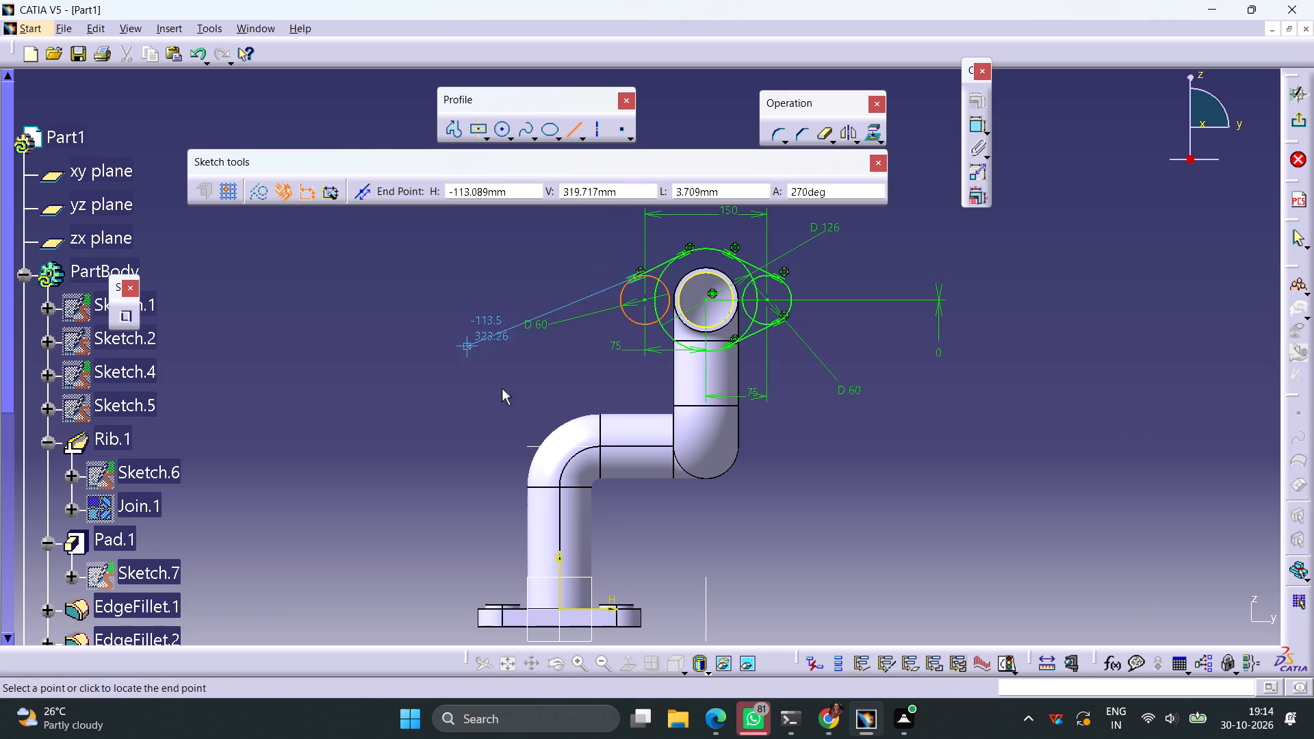
left_click(782, 547)
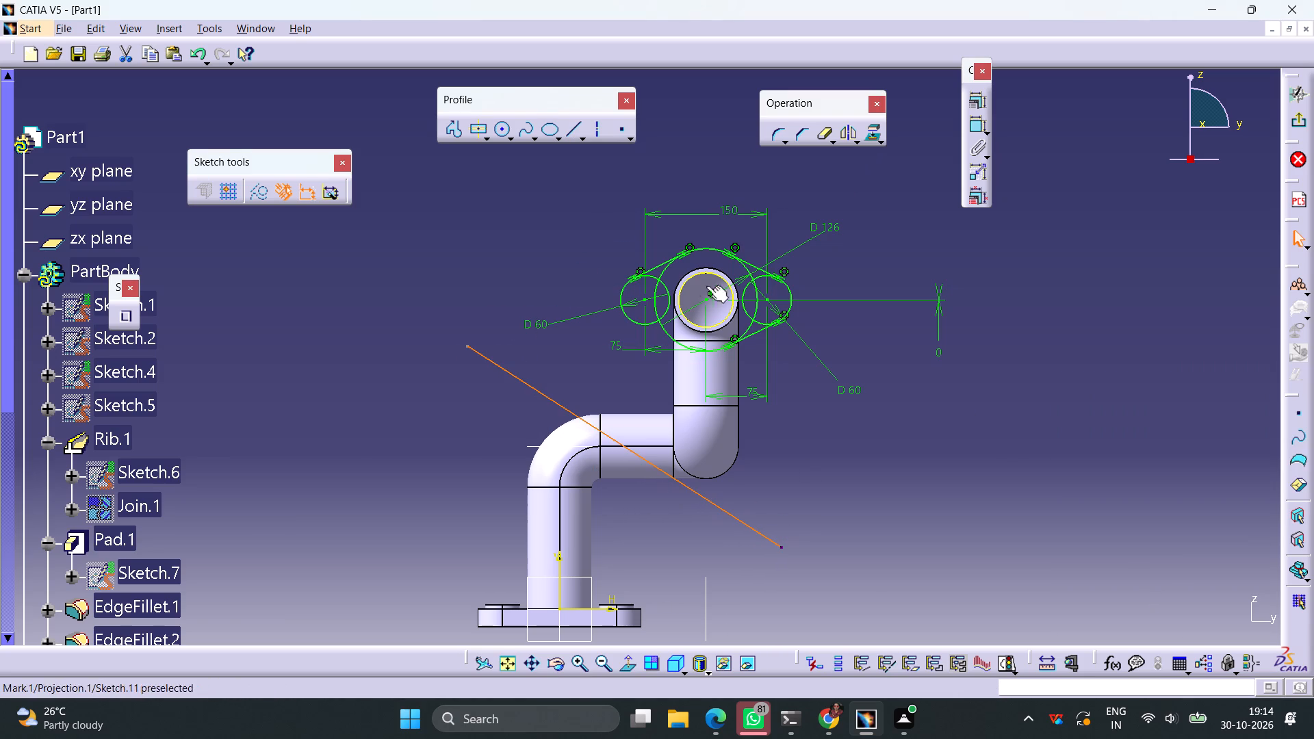
left_click(632, 320, "ctrl")
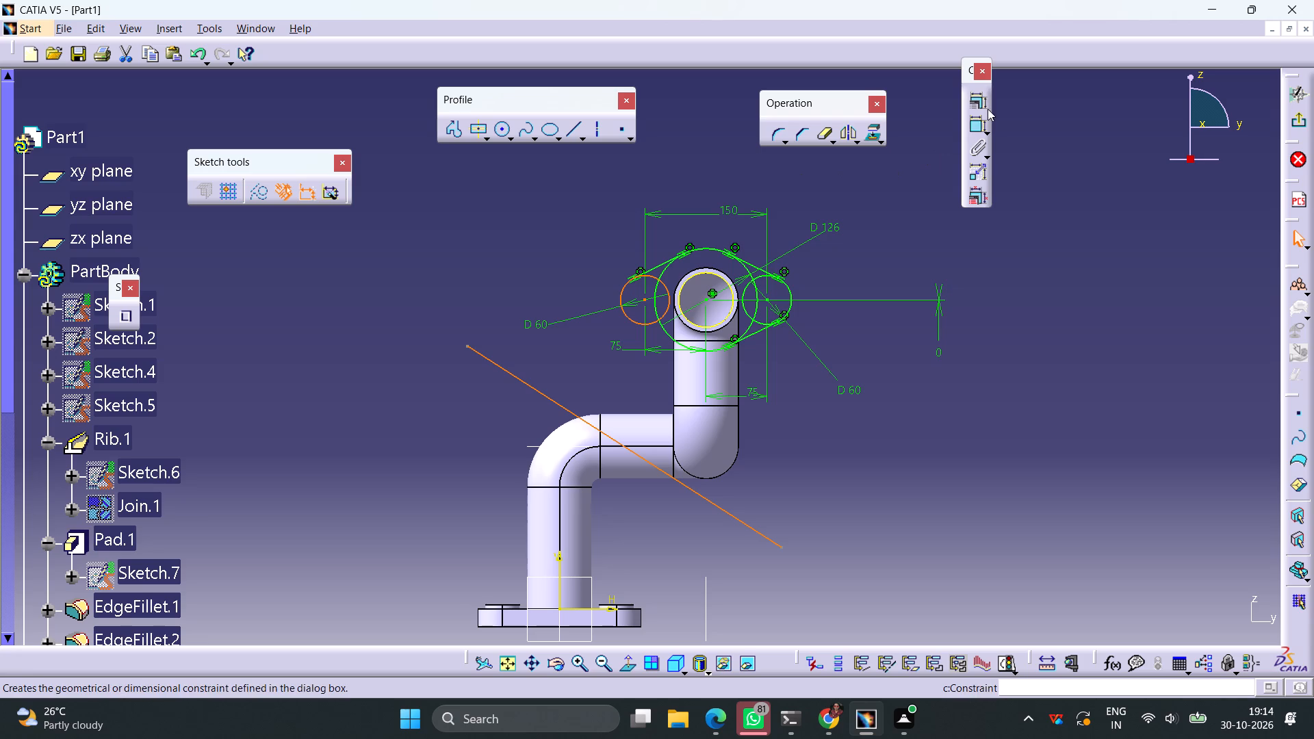
left_click(979, 95)
left_click(1206, 424)
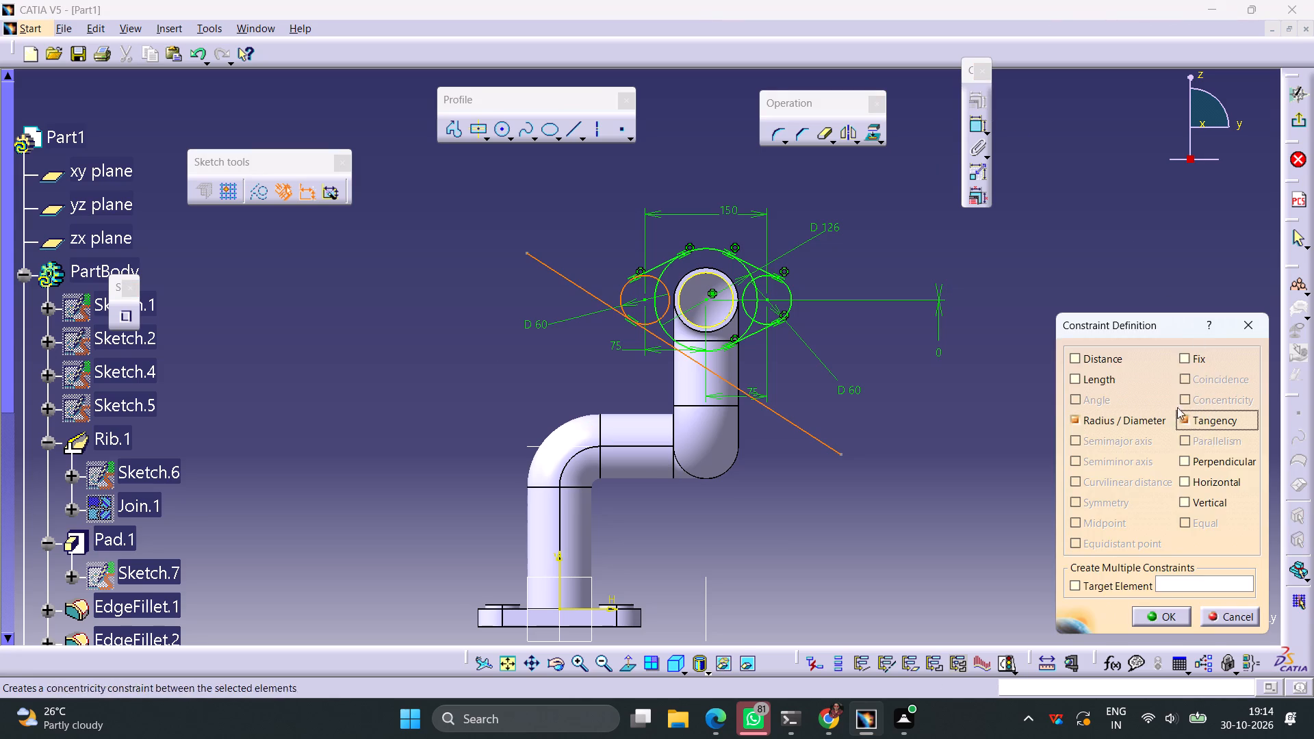
left_click(1157, 617)
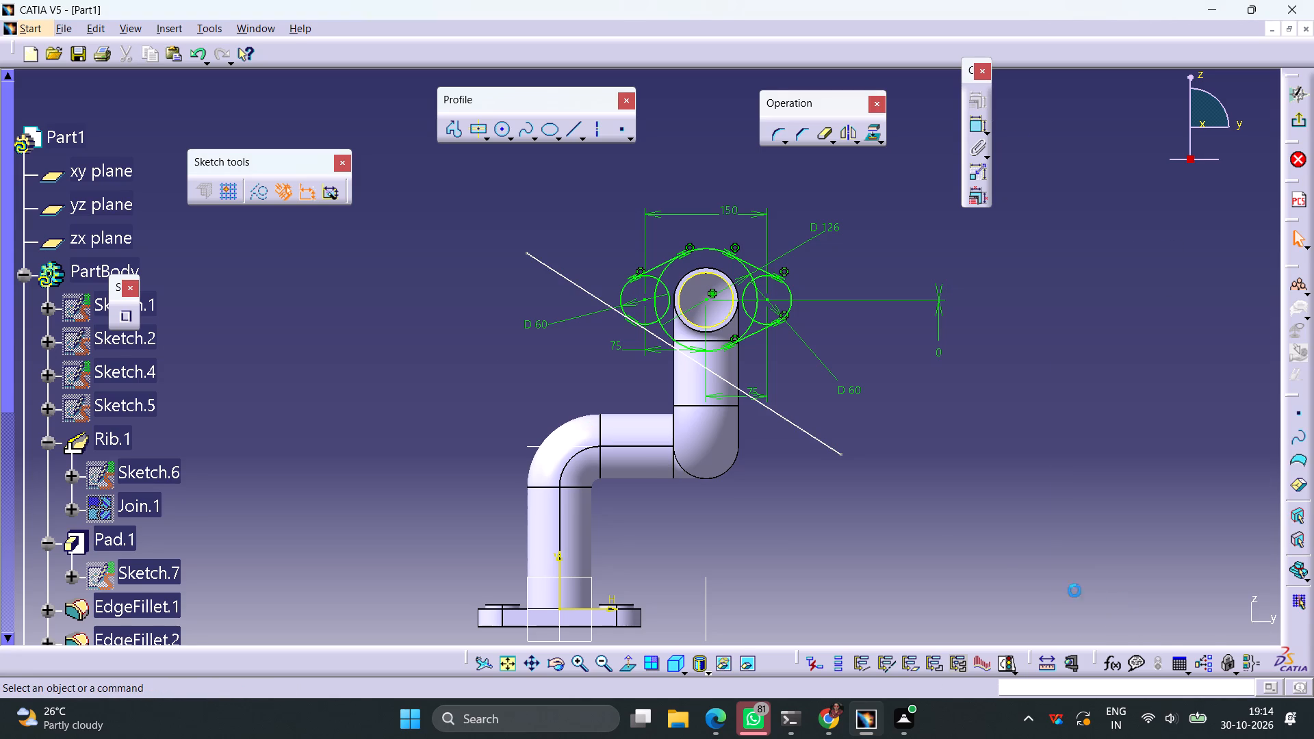
Make the new lower-left slanted line tangent to the underside of the 126 mm circle.
left_click(790, 420)
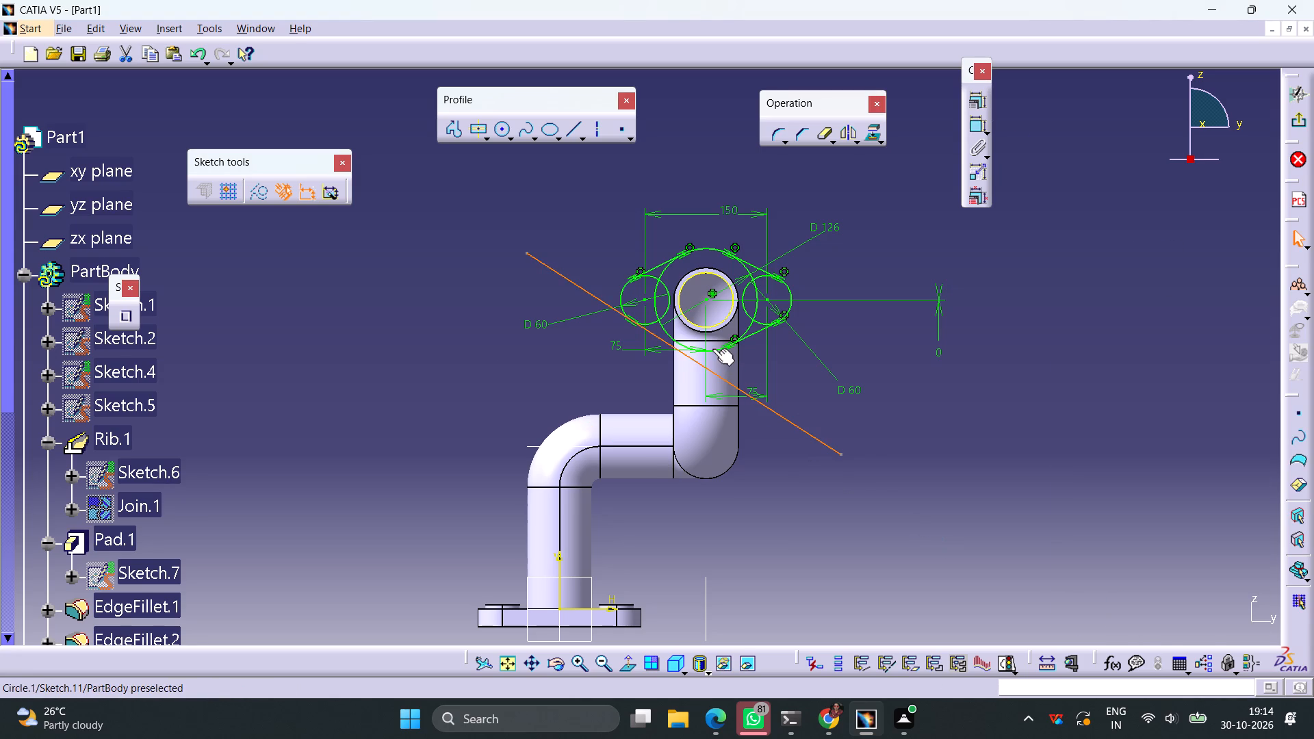
left_click(712, 347, "ctrl")
left_click(872, 412)
left_click(764, 406)
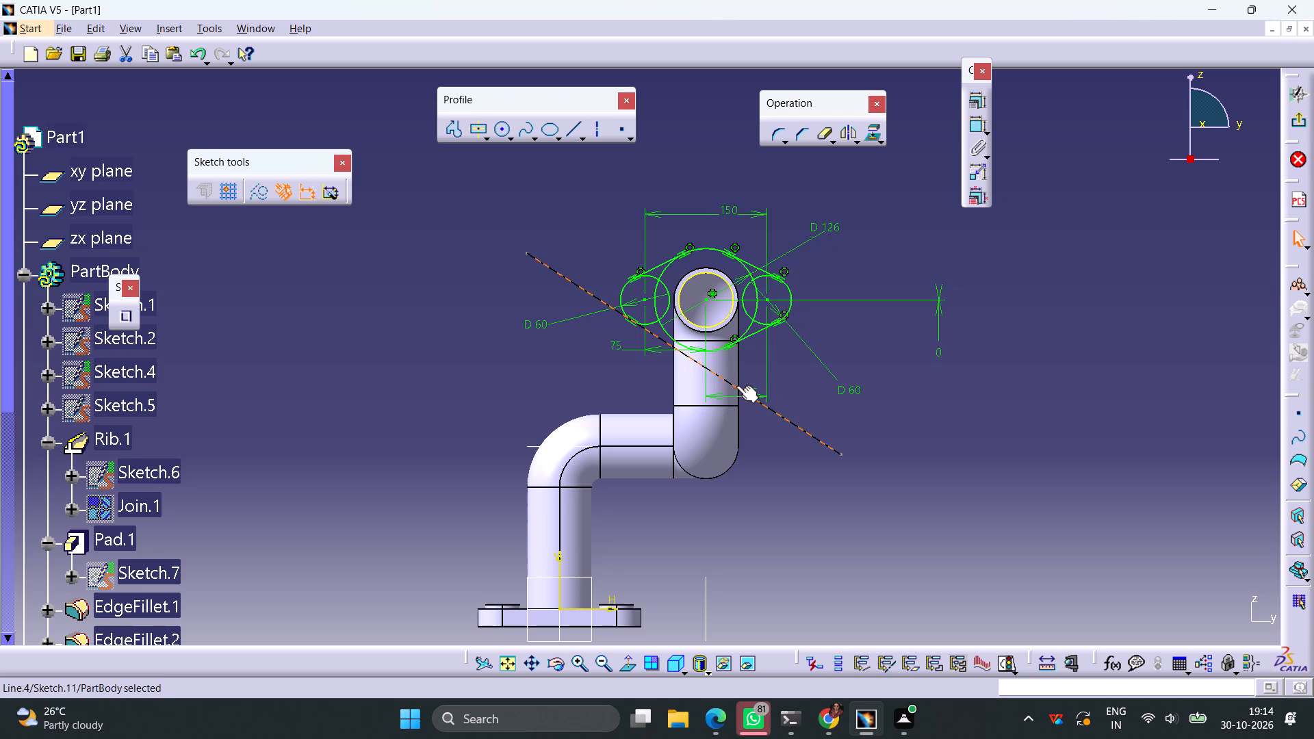
left_click(677, 343, "ctrl")
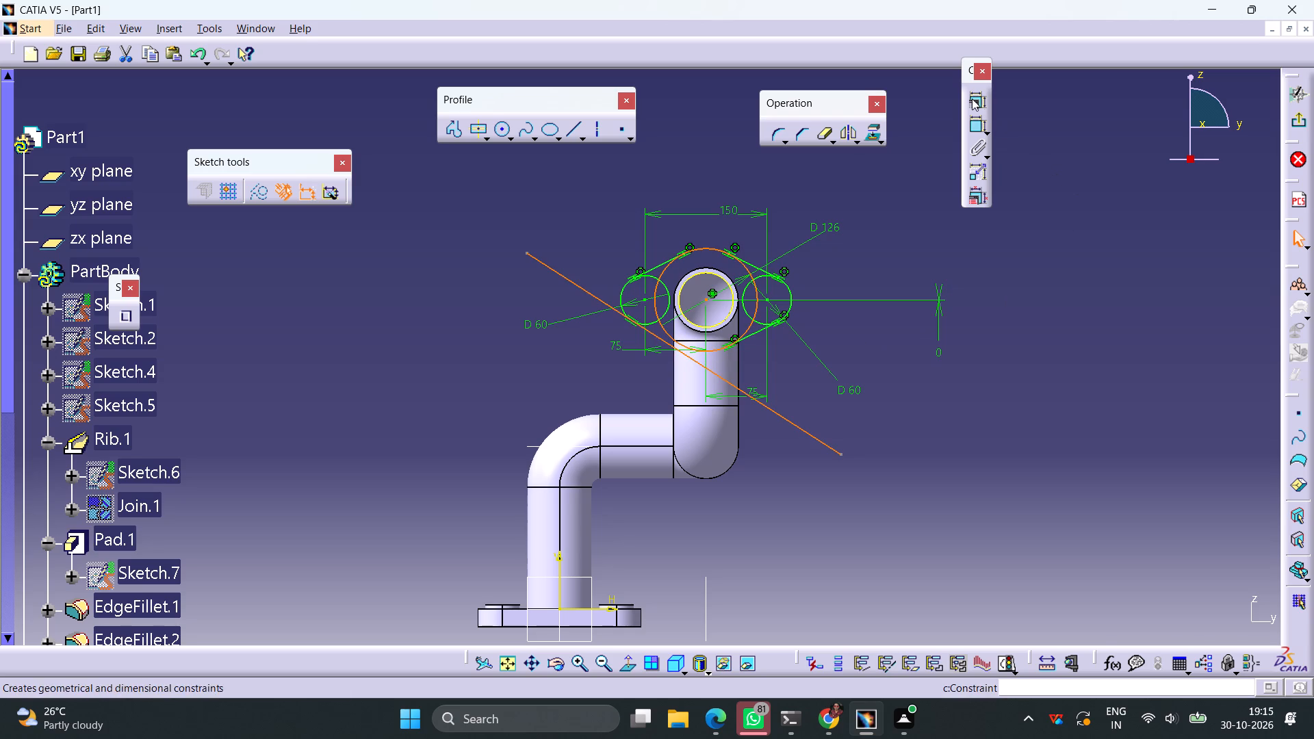
left_click(972, 99)
left_click(1213, 421)
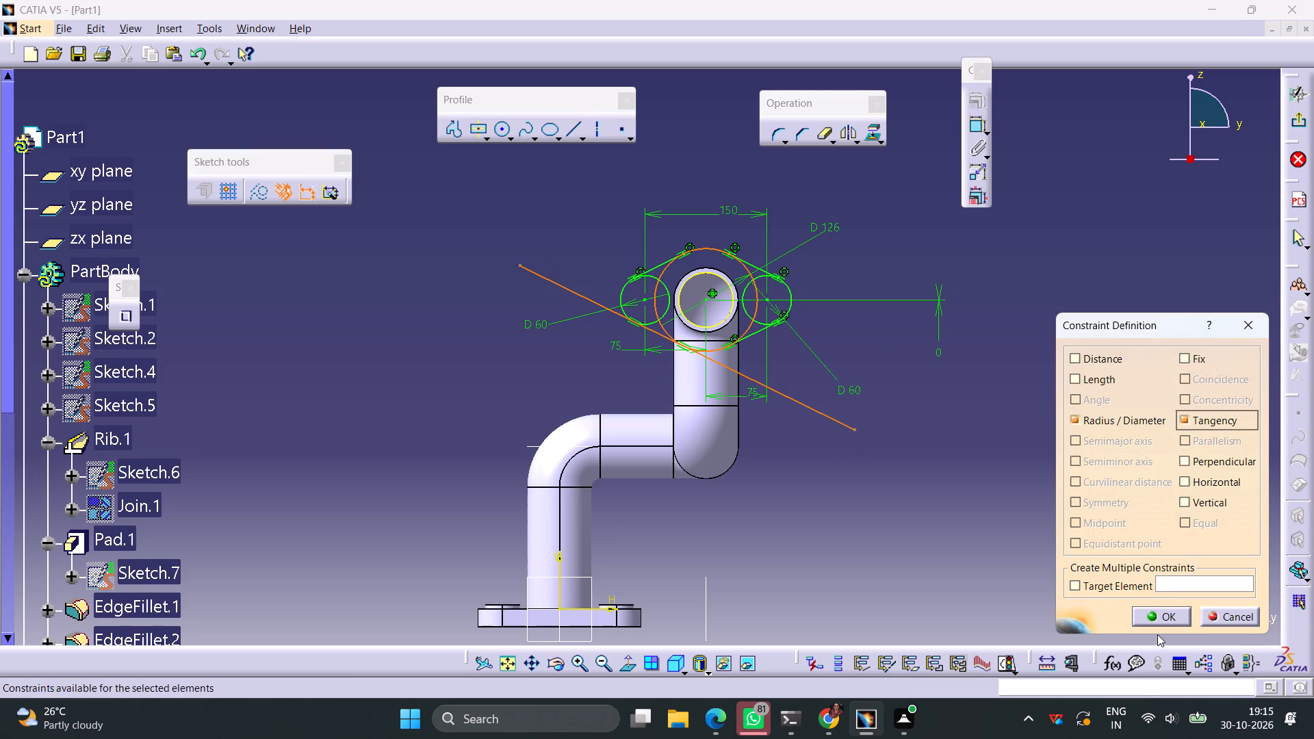
left_click(1154, 616)
Make this line's lower end coincident with the 126 mm circle and its upper end coincident with the left 60 mm circle.
left_click(854, 431)
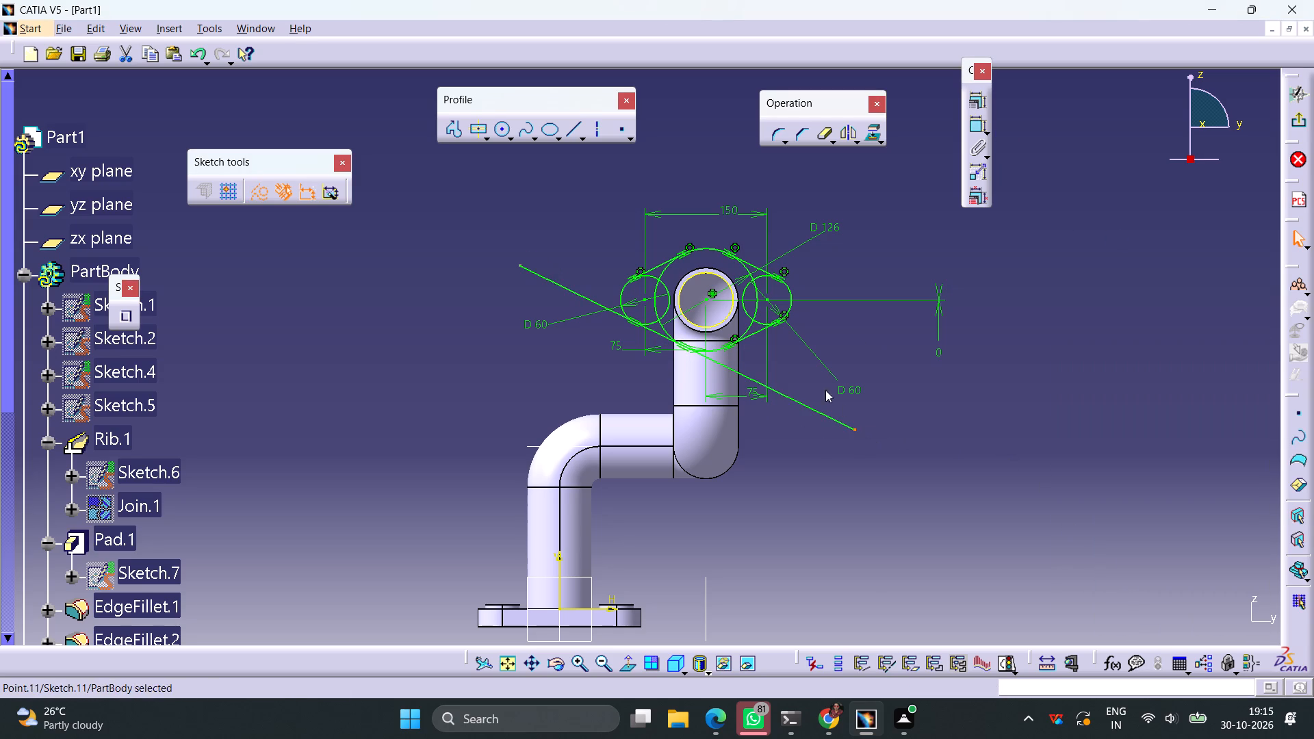
left_click(714, 353, "ctrl")
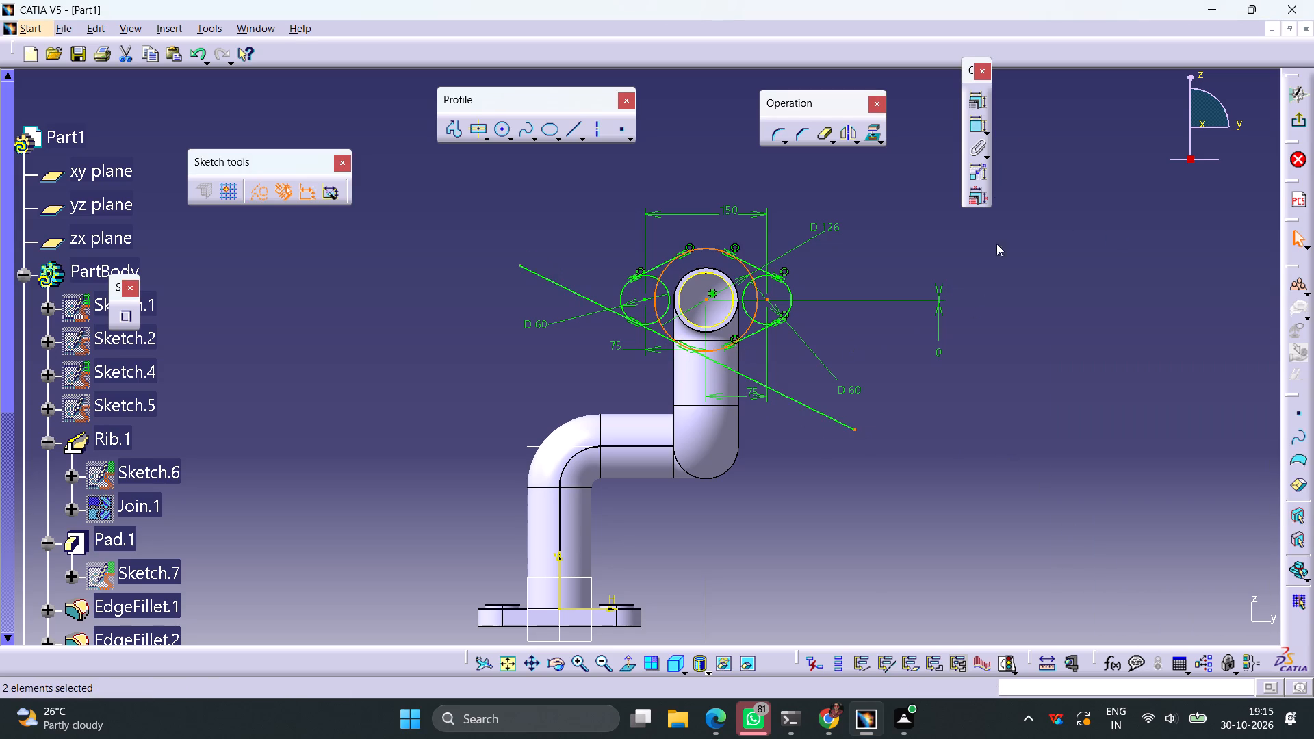
left_click(971, 101)
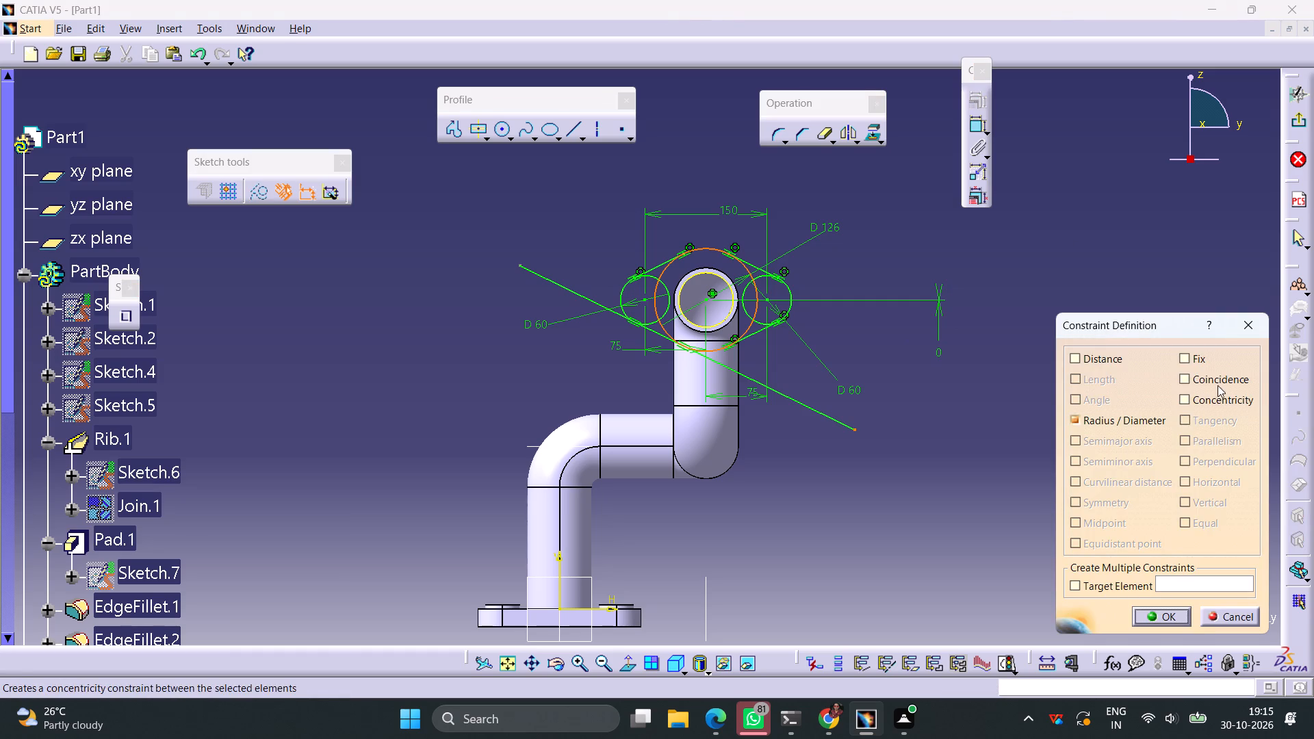
left_click(1205, 378)
left_click(1170, 610)
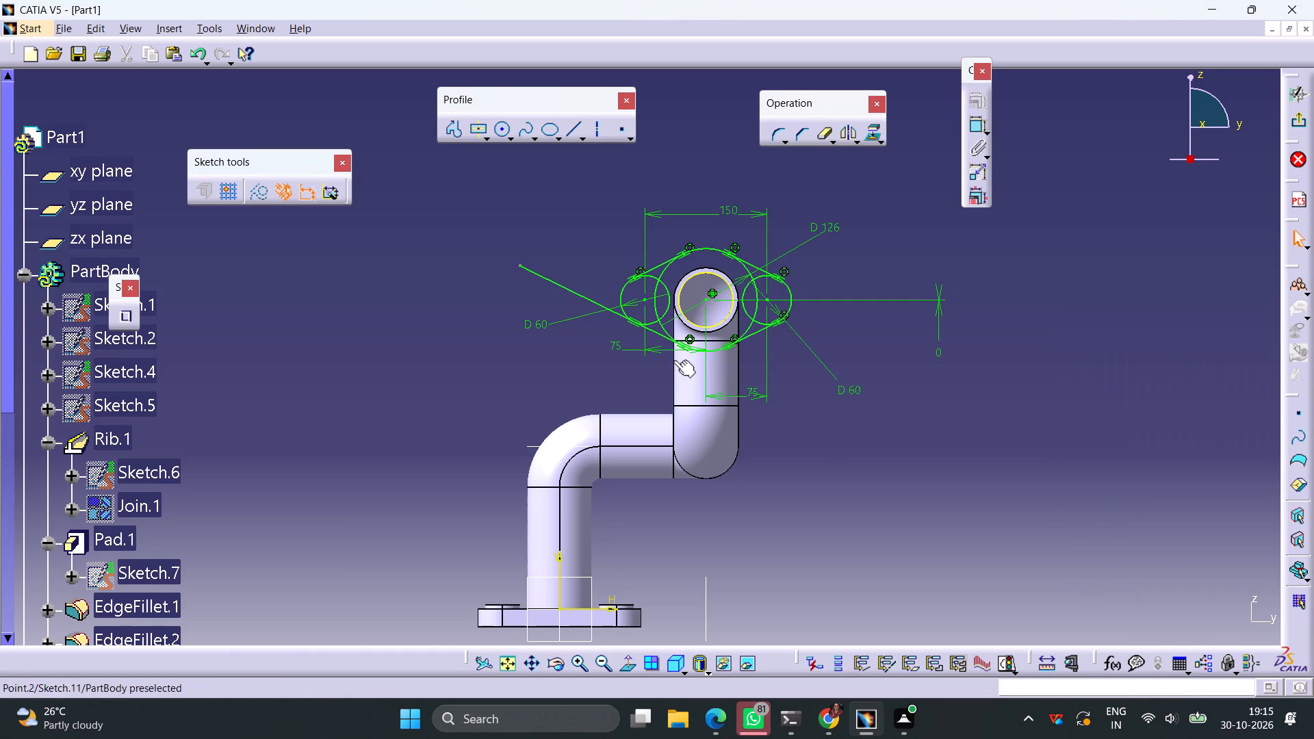
left_click(522, 265)
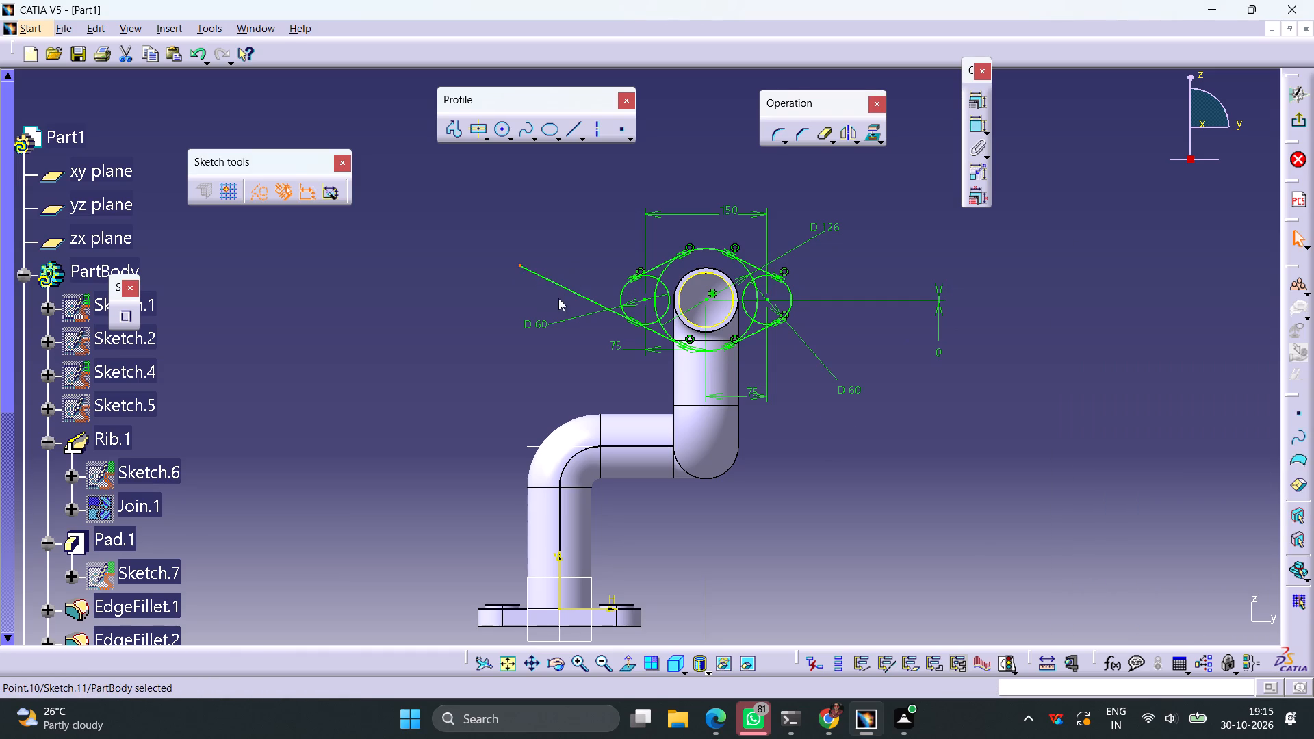
left_click(625, 293, "ctrl")
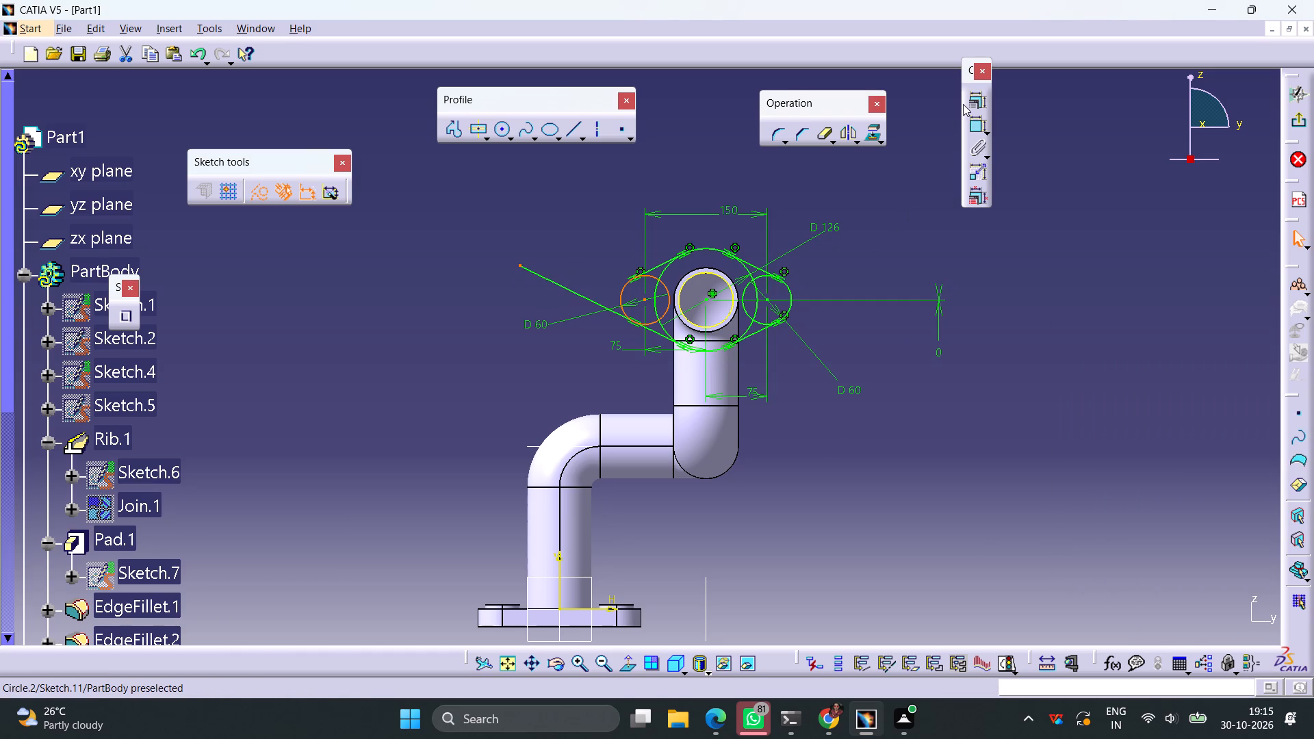
left_click(976, 101)
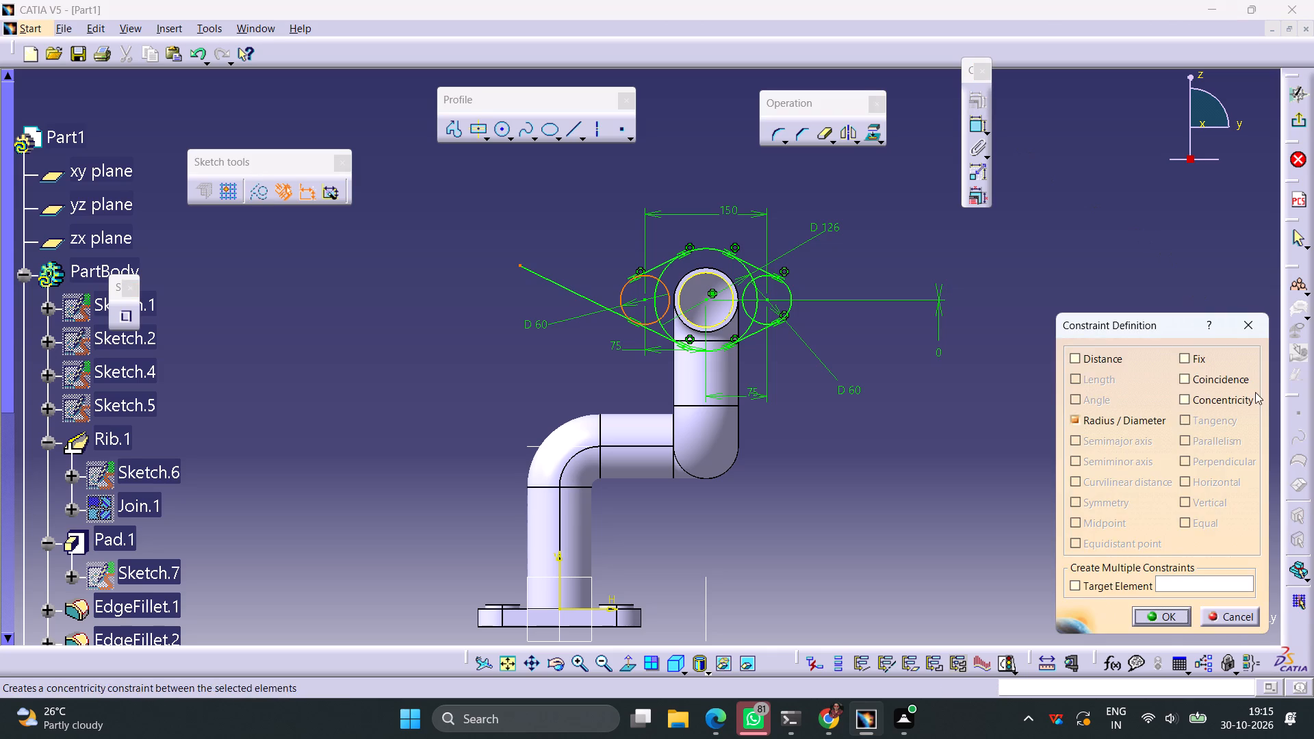
left_click(1217, 376)
left_click(1164, 621)
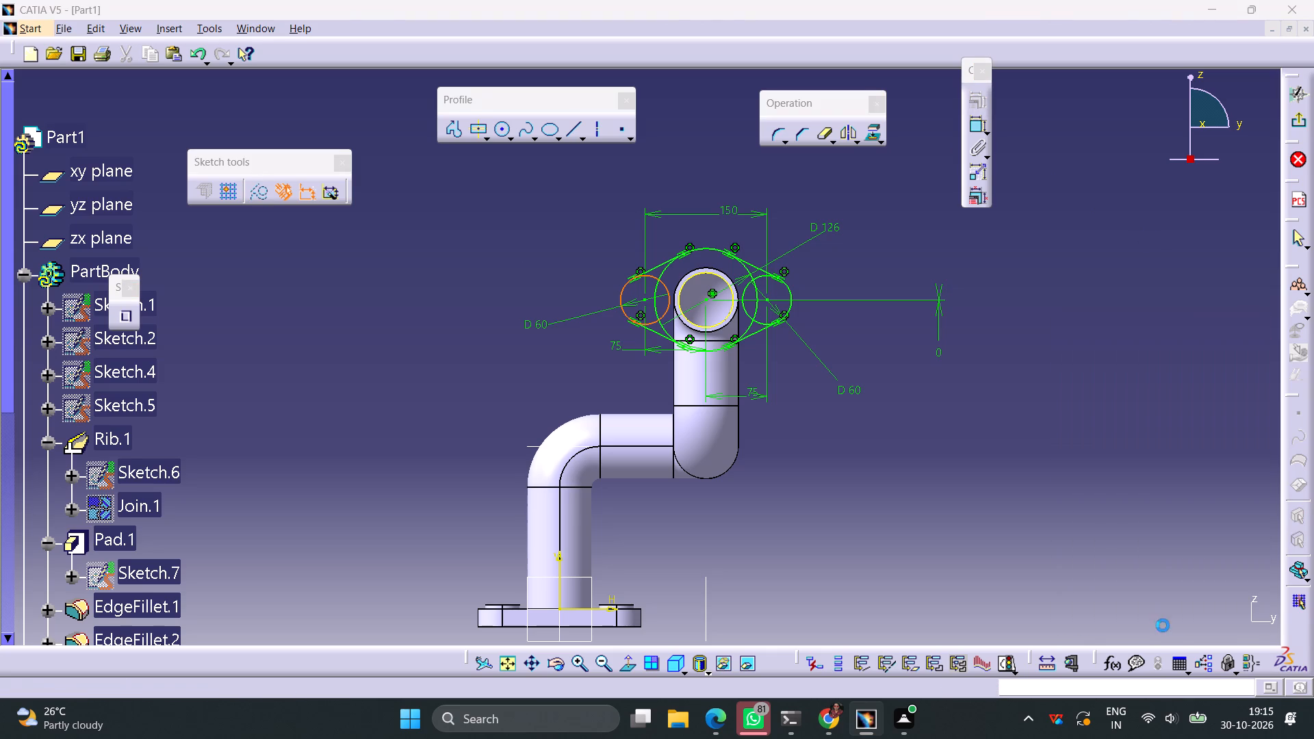
Quick-trim the overlapping inner arcs of the left 60 mm circle and the 126 mm circle, keeping only the outer outline of the left lobe.
left_click(823, 130)
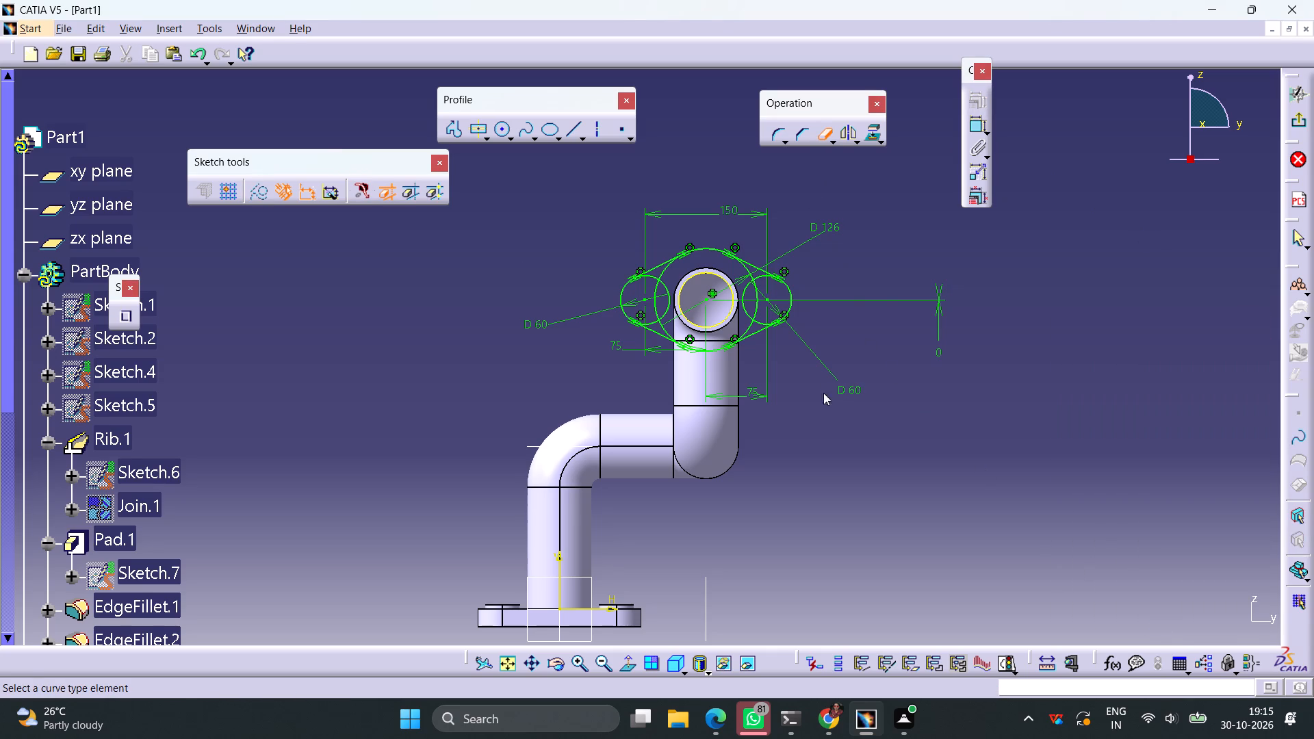
middle_click_drag(818, 396, 849, 313, "ctrl")
middle_click_drag(734, 270, 747, 419)
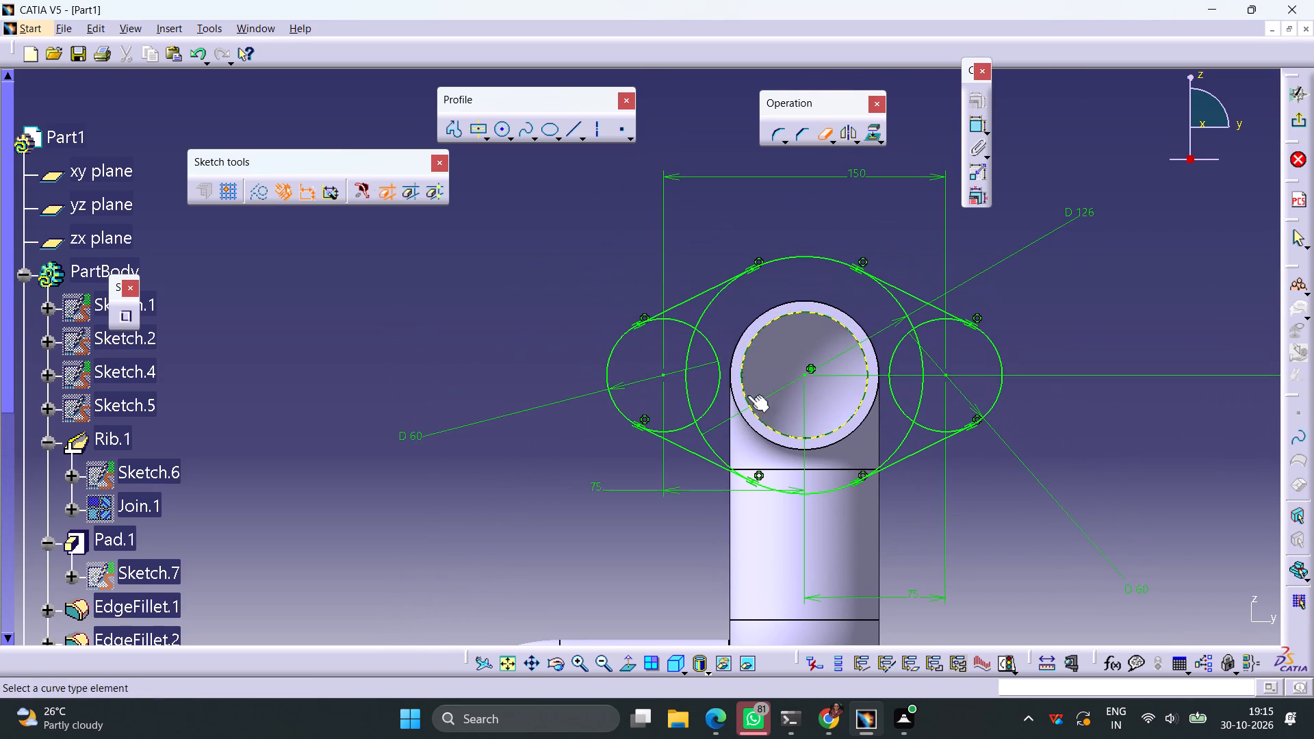
left_click(708, 307)
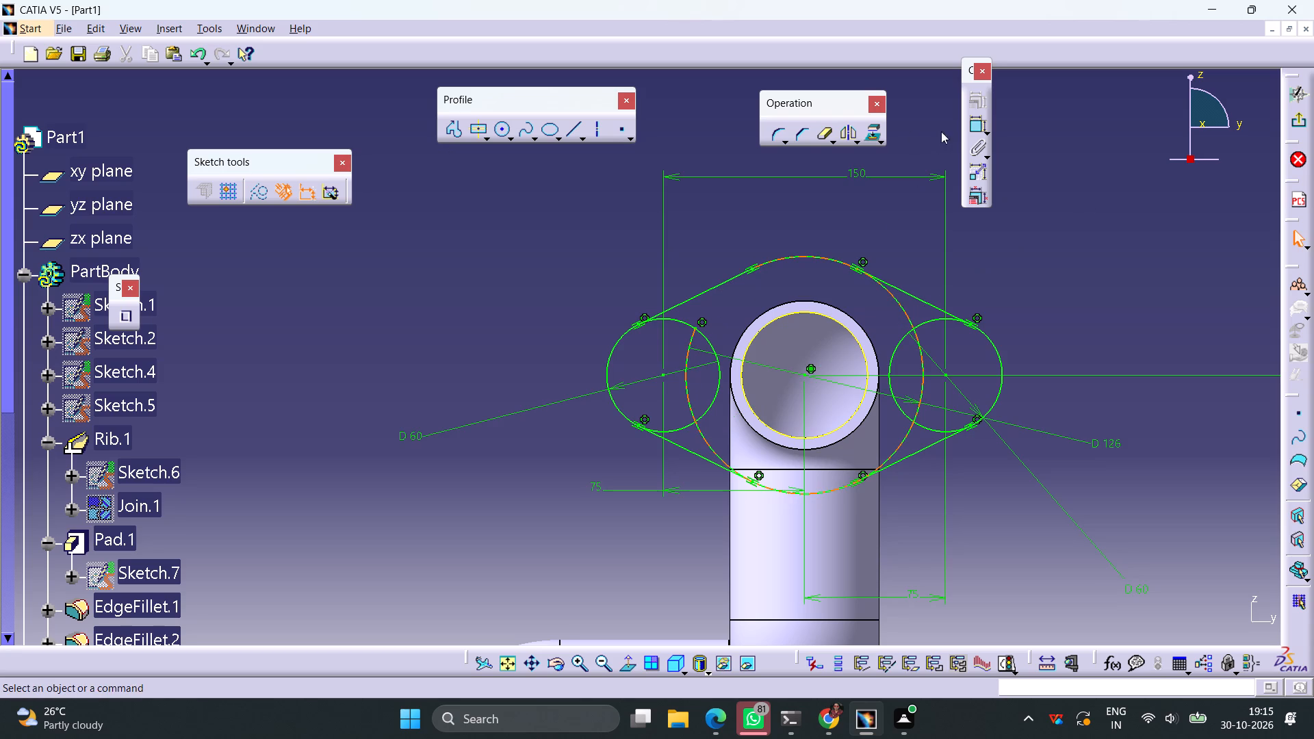
left_click(821, 133)
left_click(676, 323)
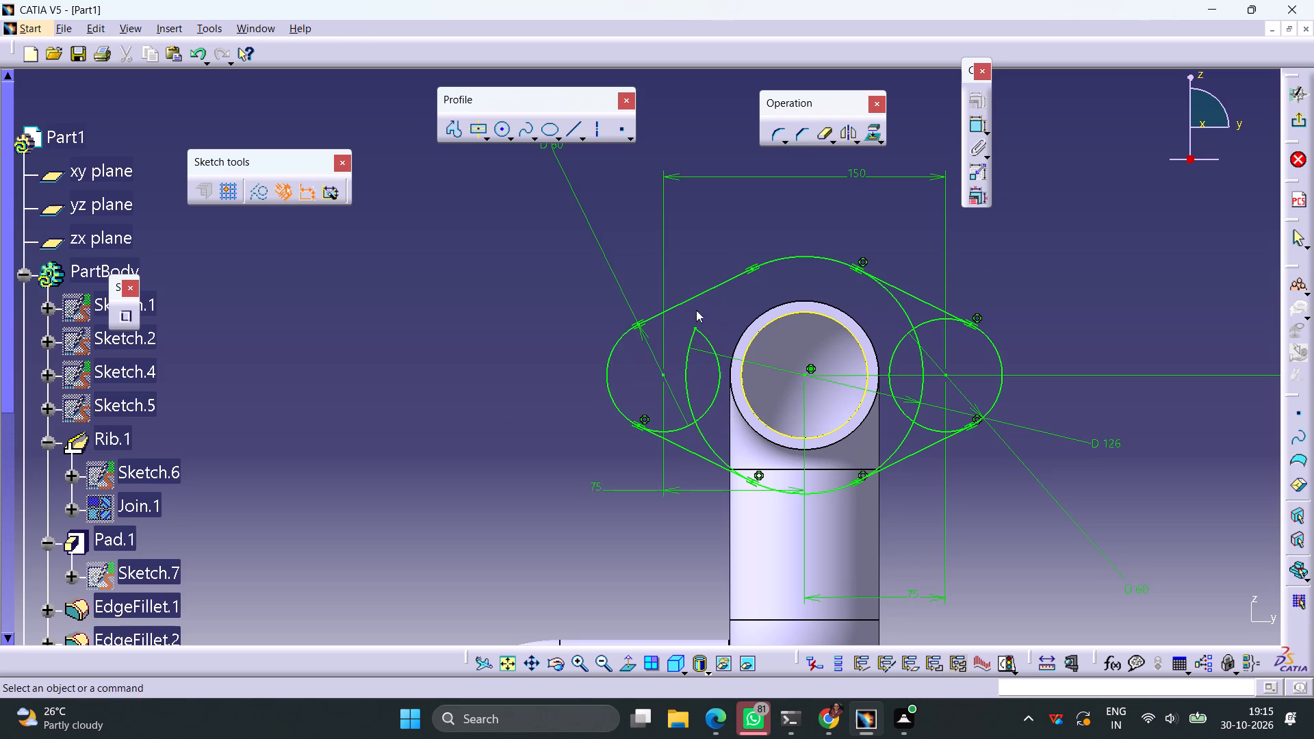
left_click(821, 135)
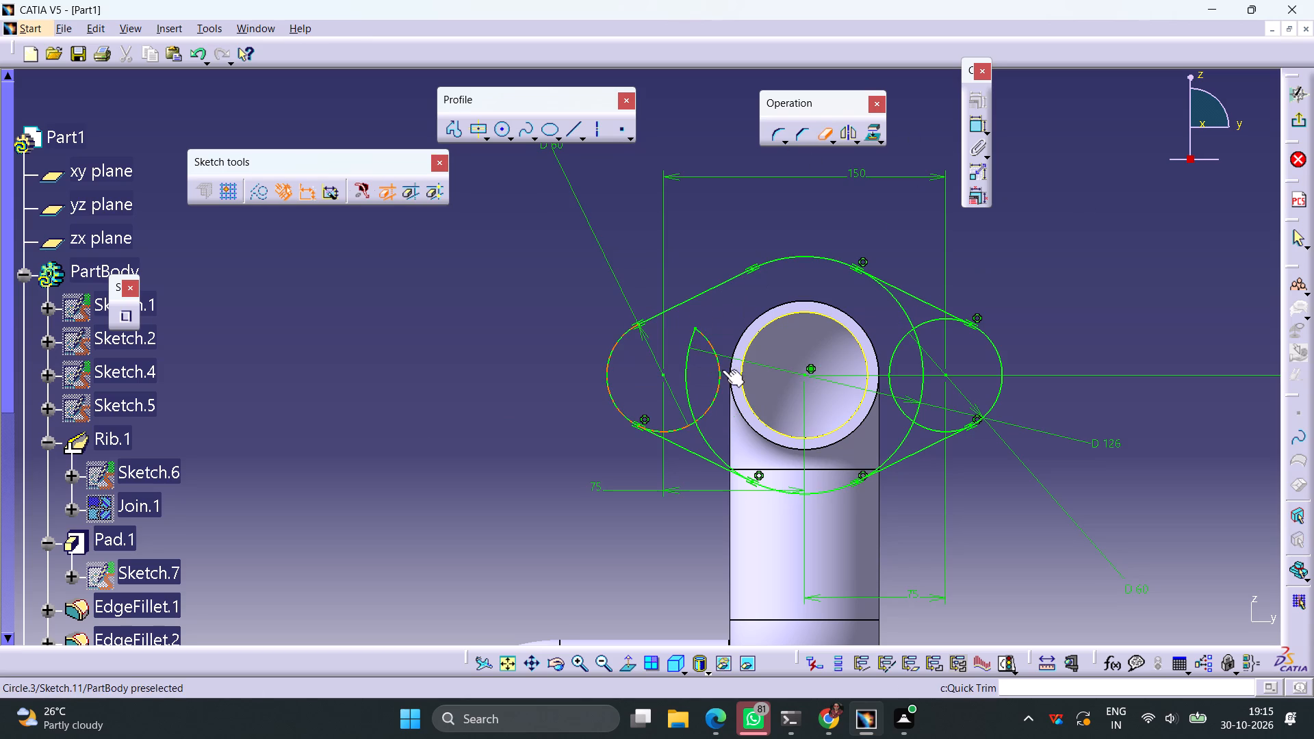
left_click(719, 382)
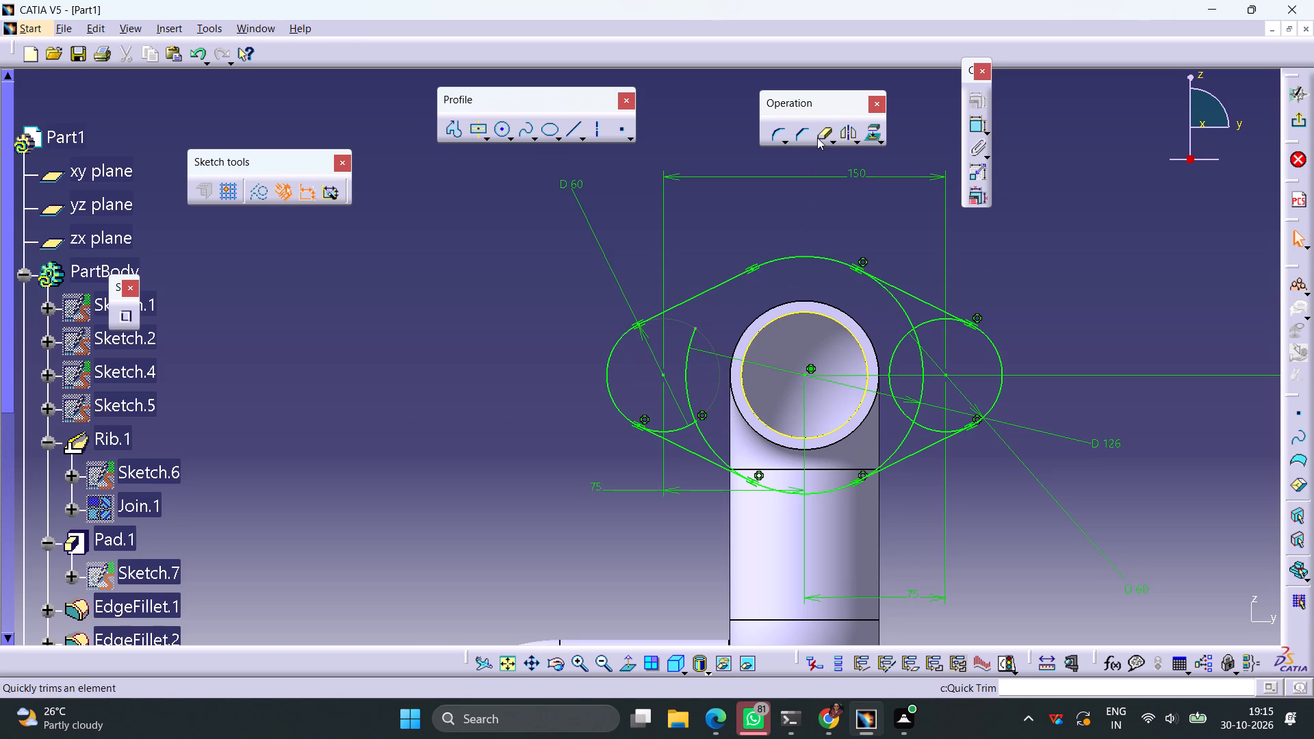
left_click(817, 138)
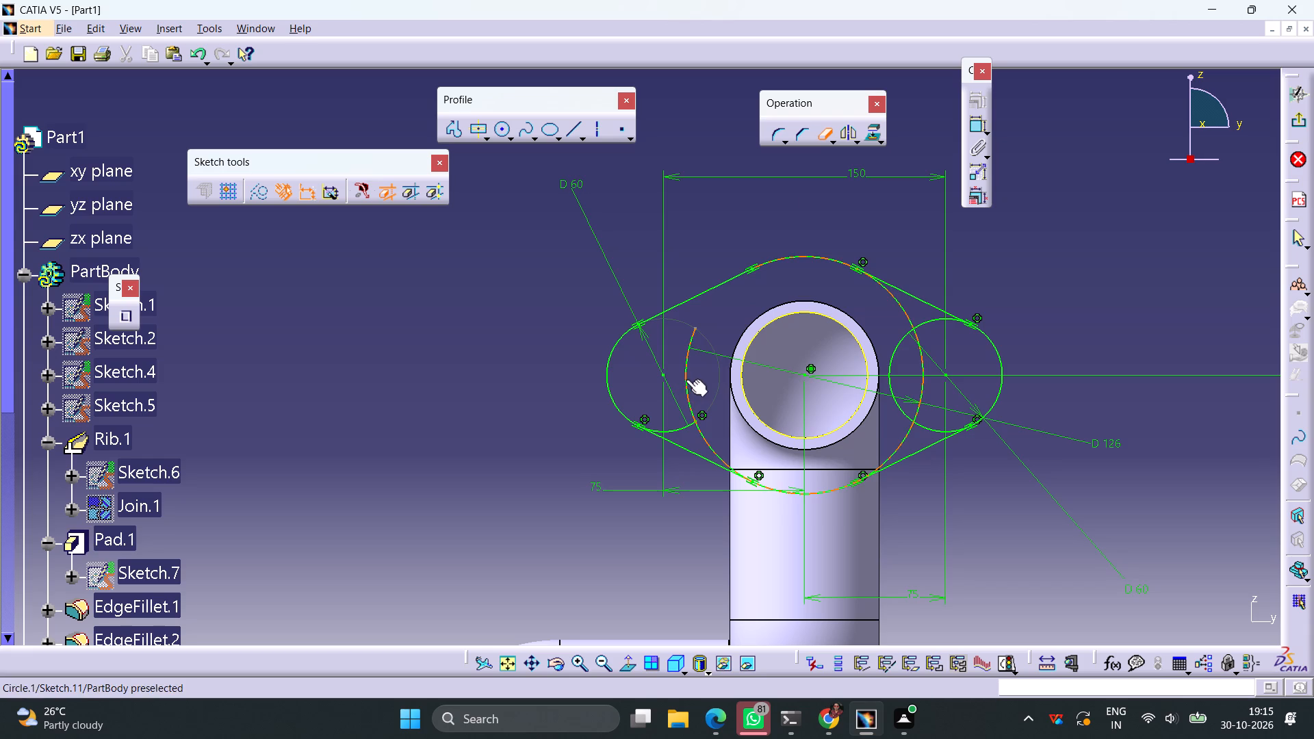
left_click(686, 379)
left_click(819, 134)
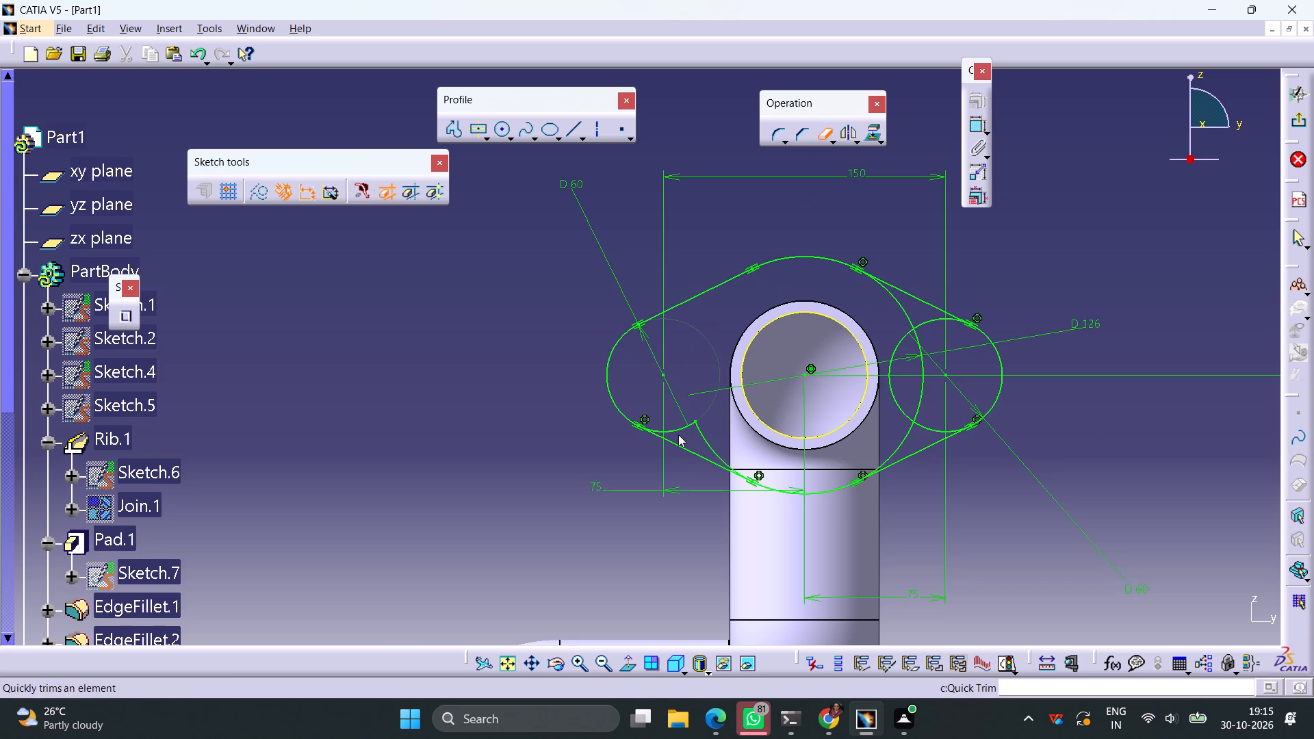
left_click(679, 431)
left_click(822, 135)
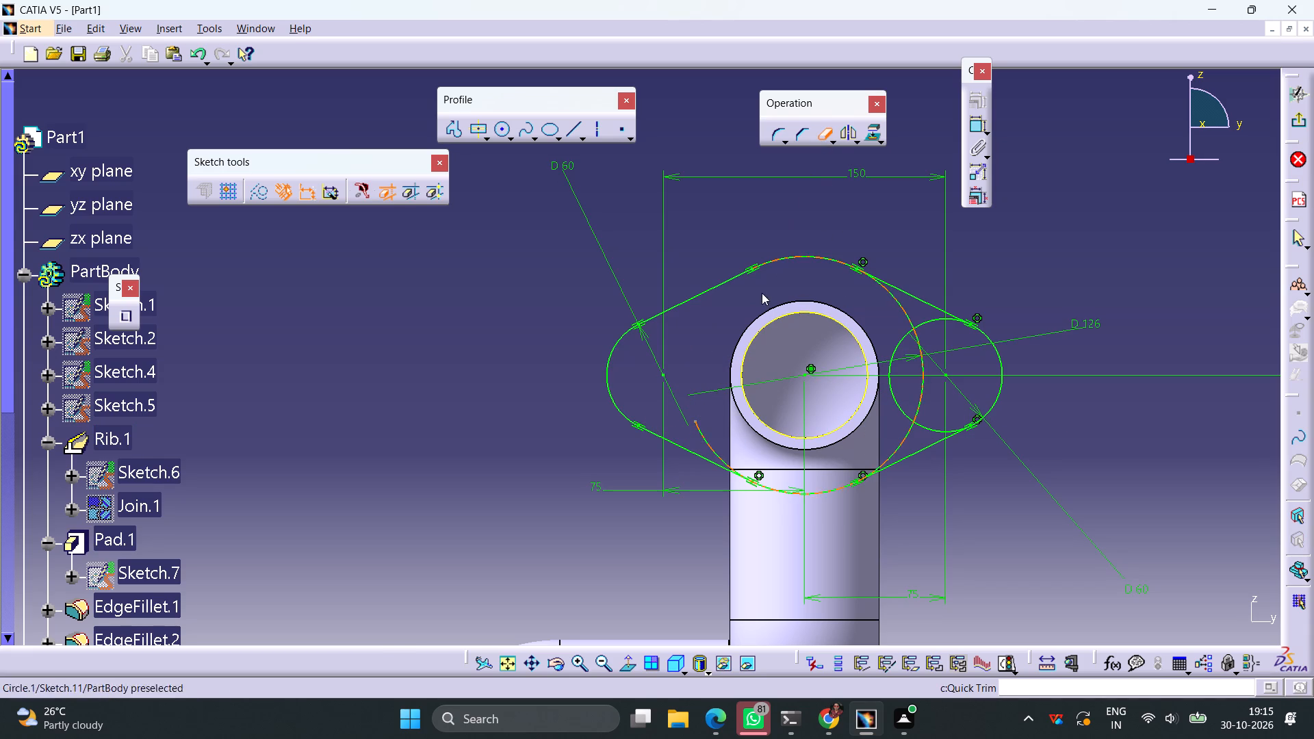
left_click(705, 436)
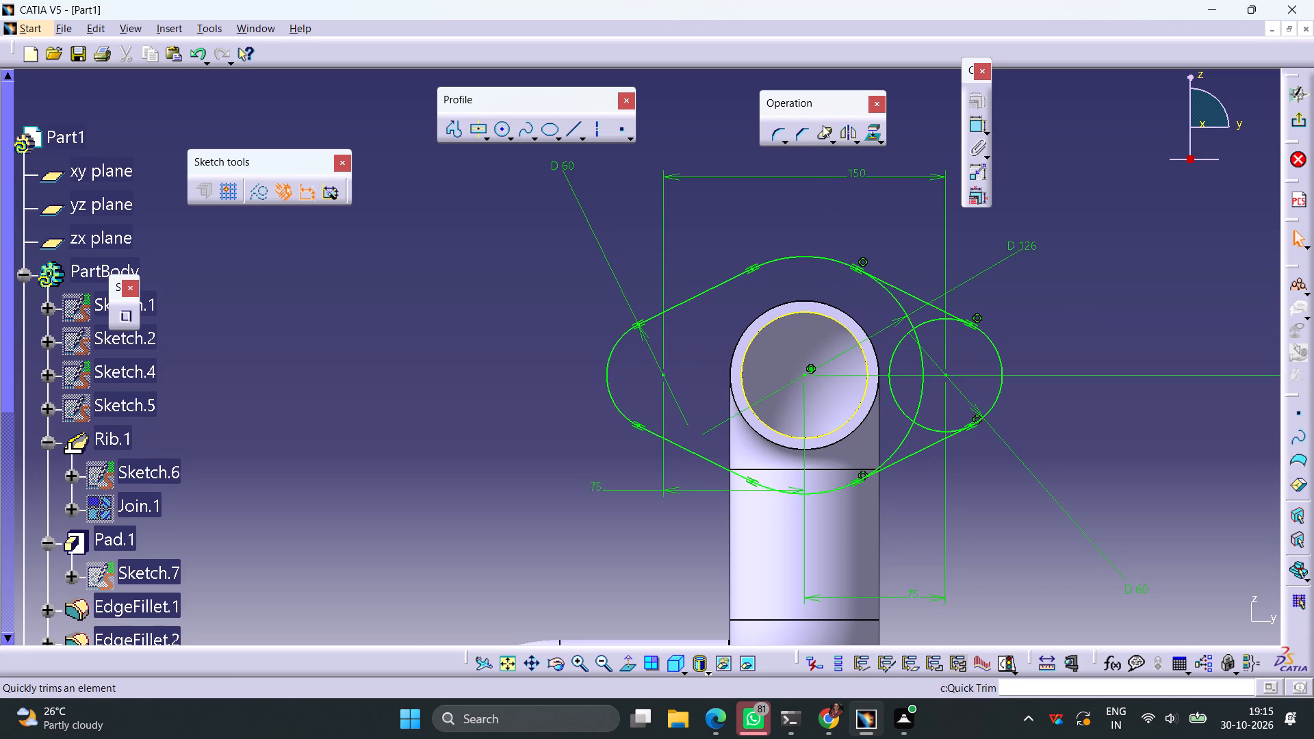
Quick-trim the overlapping inner arcs of the right 60 mm circle and the 126 mm circle, keeping the outer outline, and exit the sketch.
left_click(823, 125)
left_click(921, 338)
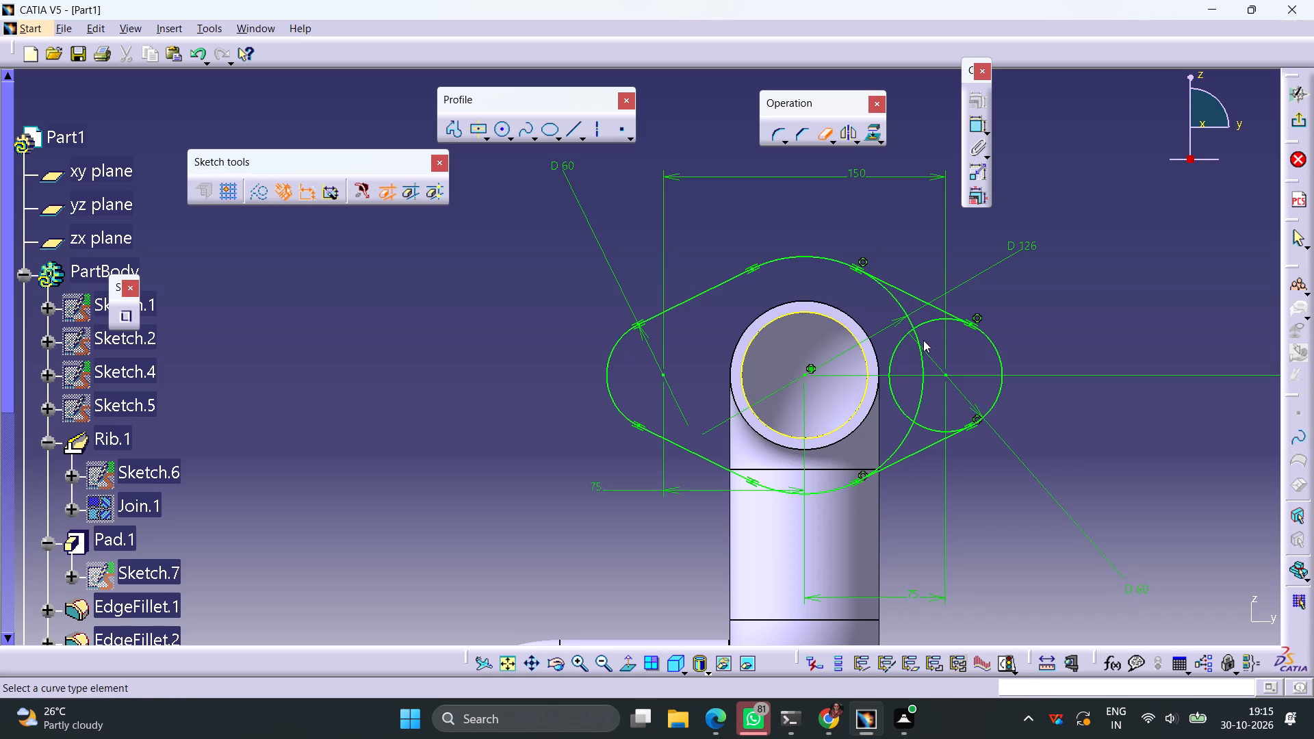
left_click(916, 330)
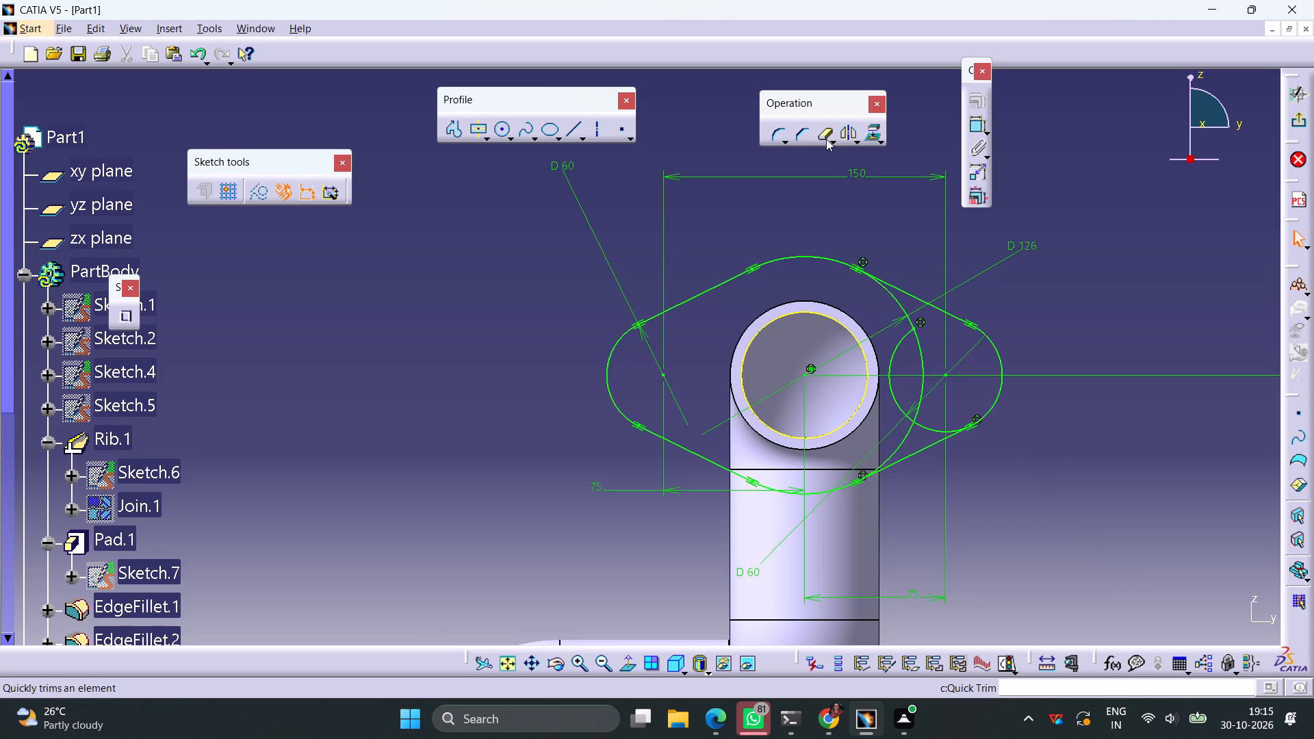
left_click(826, 139)
left_click(894, 351)
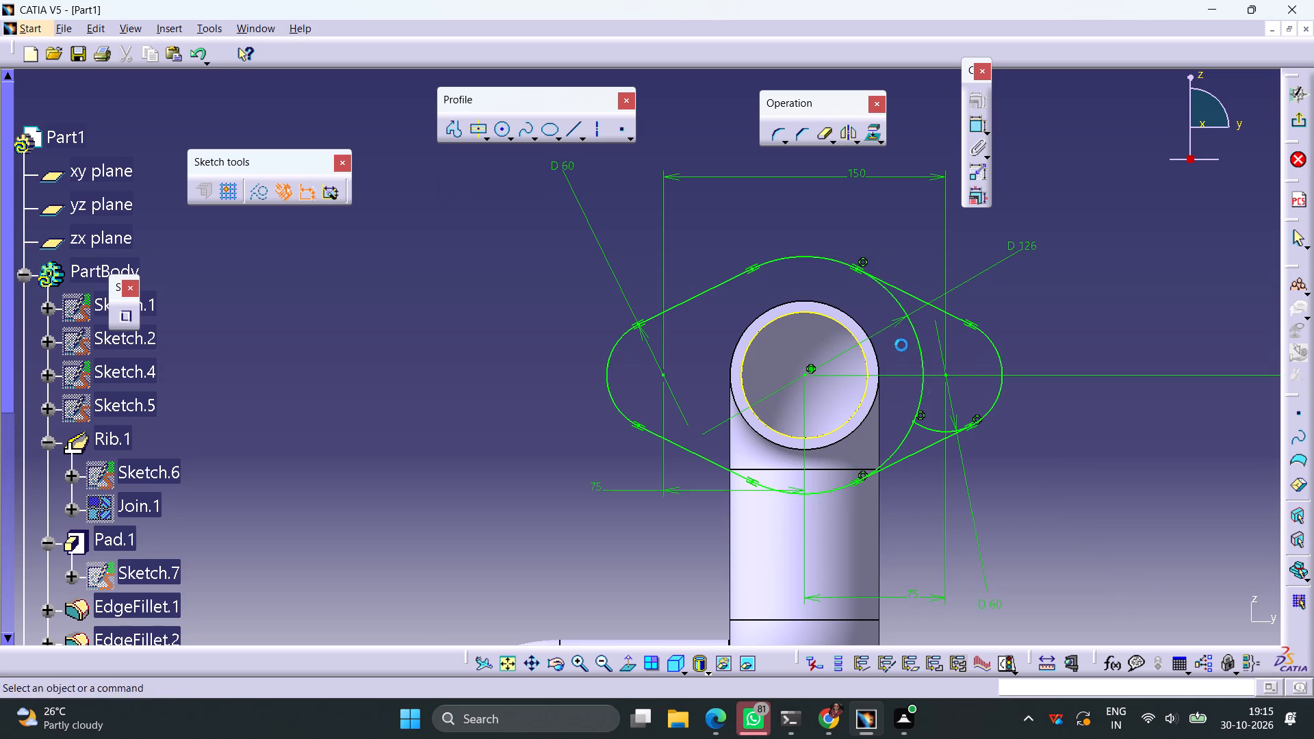
left_click(823, 136)
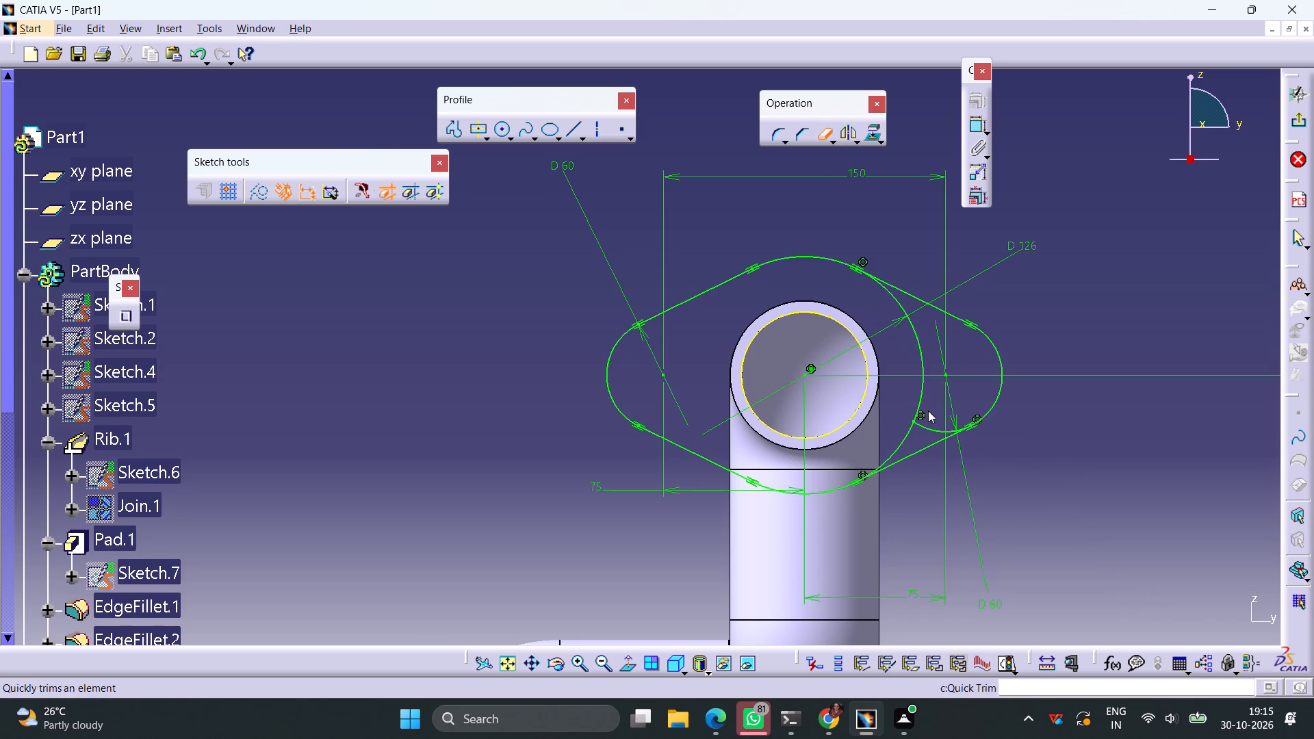
left_click(928, 426)
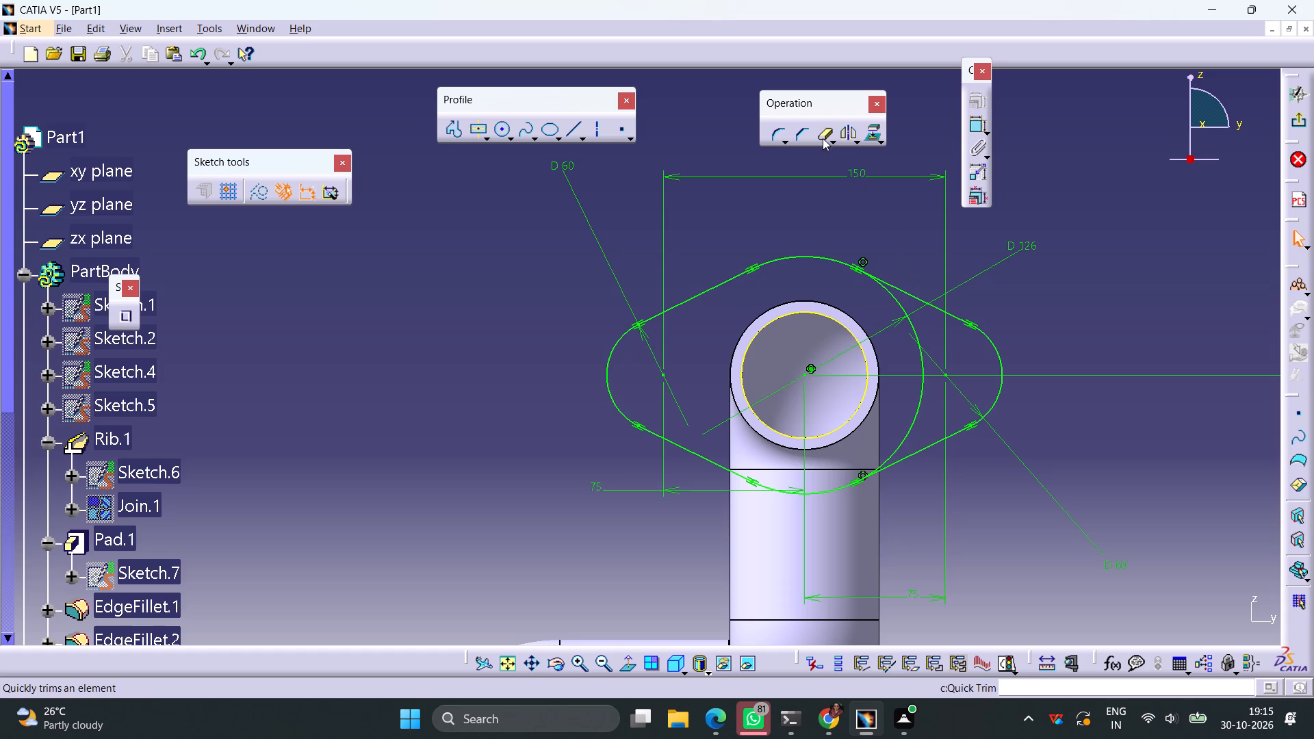
left_click(823, 136)
left_click(907, 320)
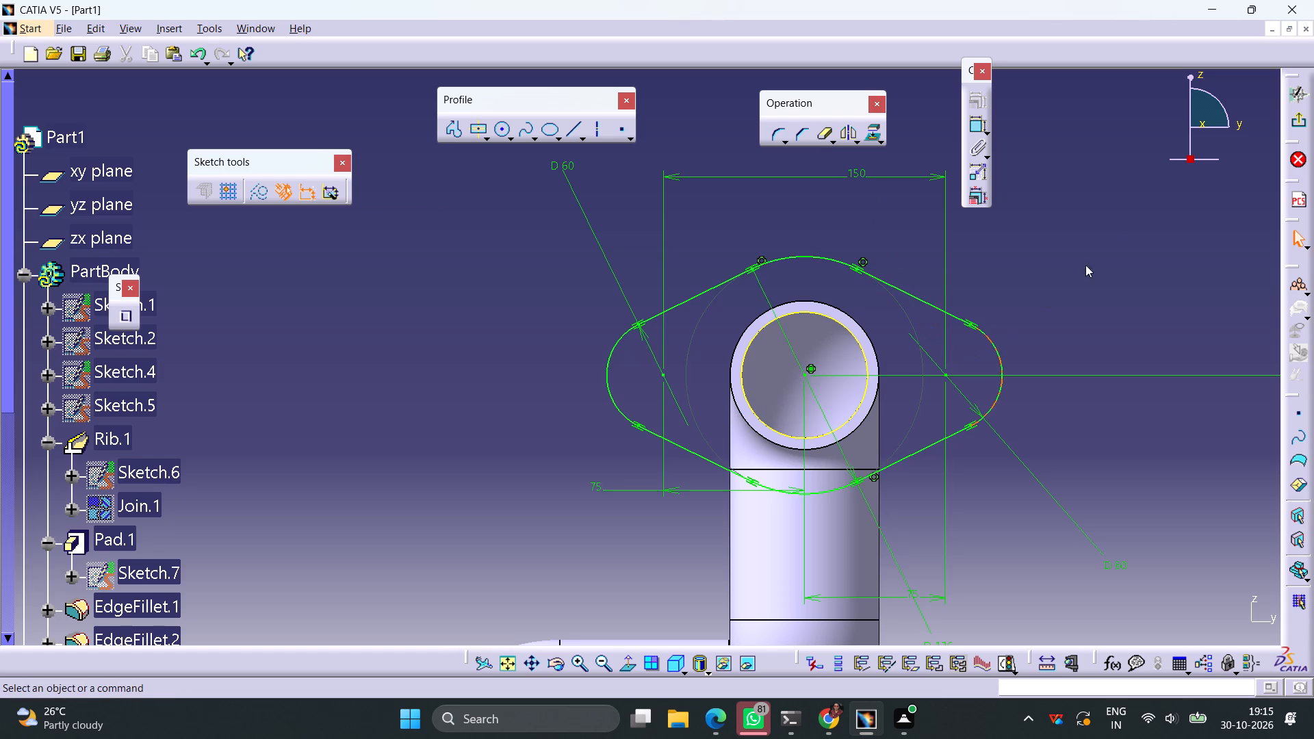
left_click(1290, 120)
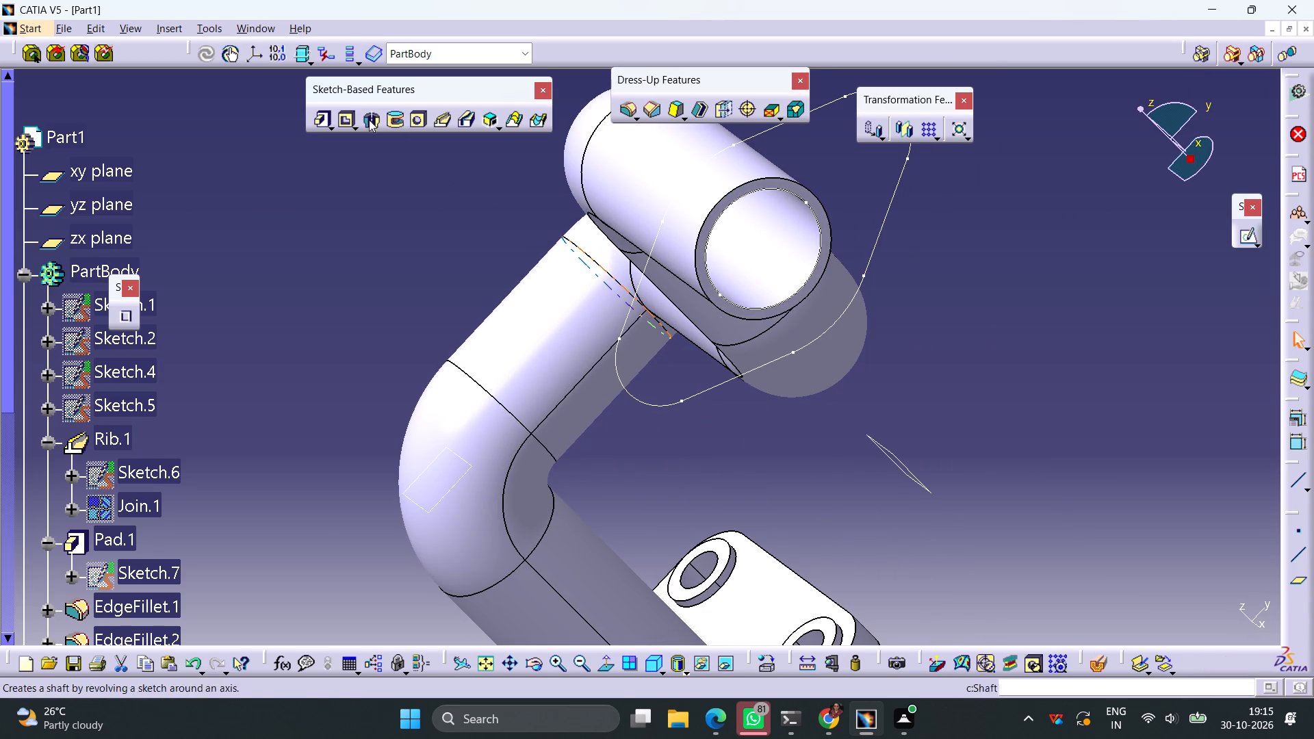
Pad the two-lobed flange sketch by 25 mm at the pipe's free end.
left_click(321, 121)
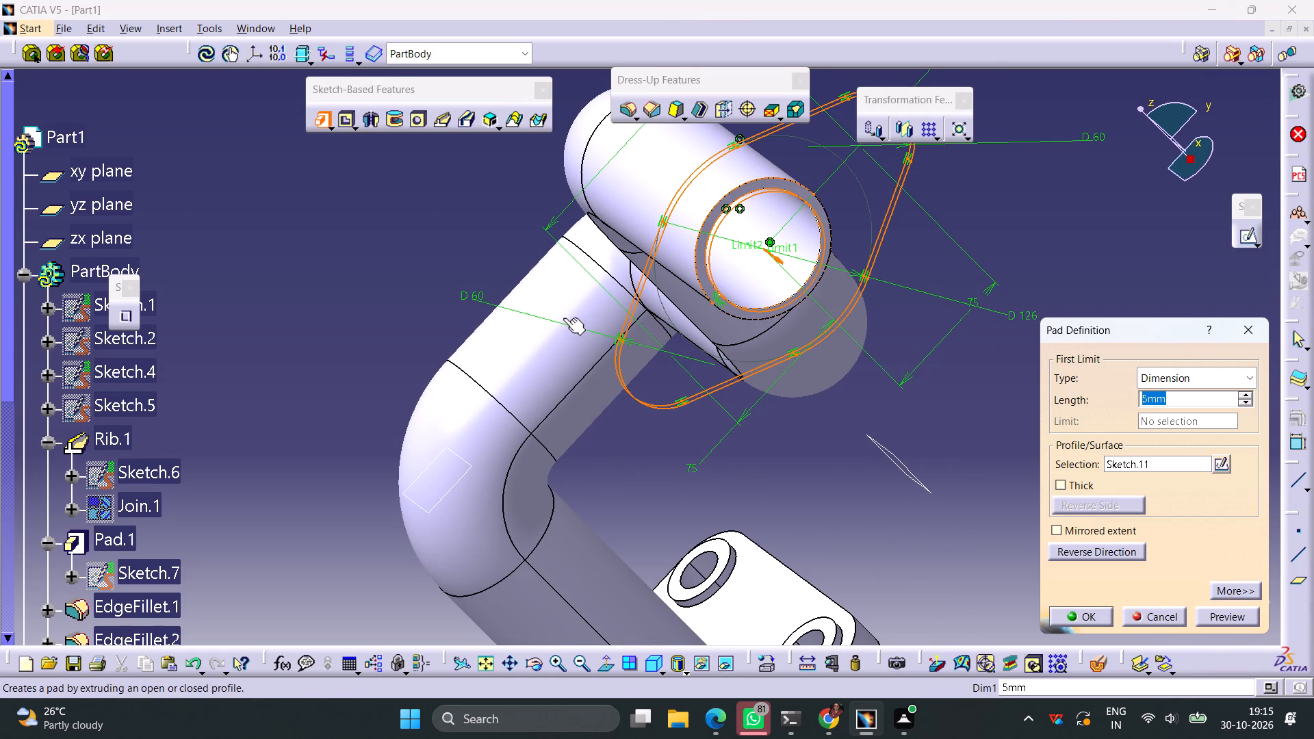
type("25")
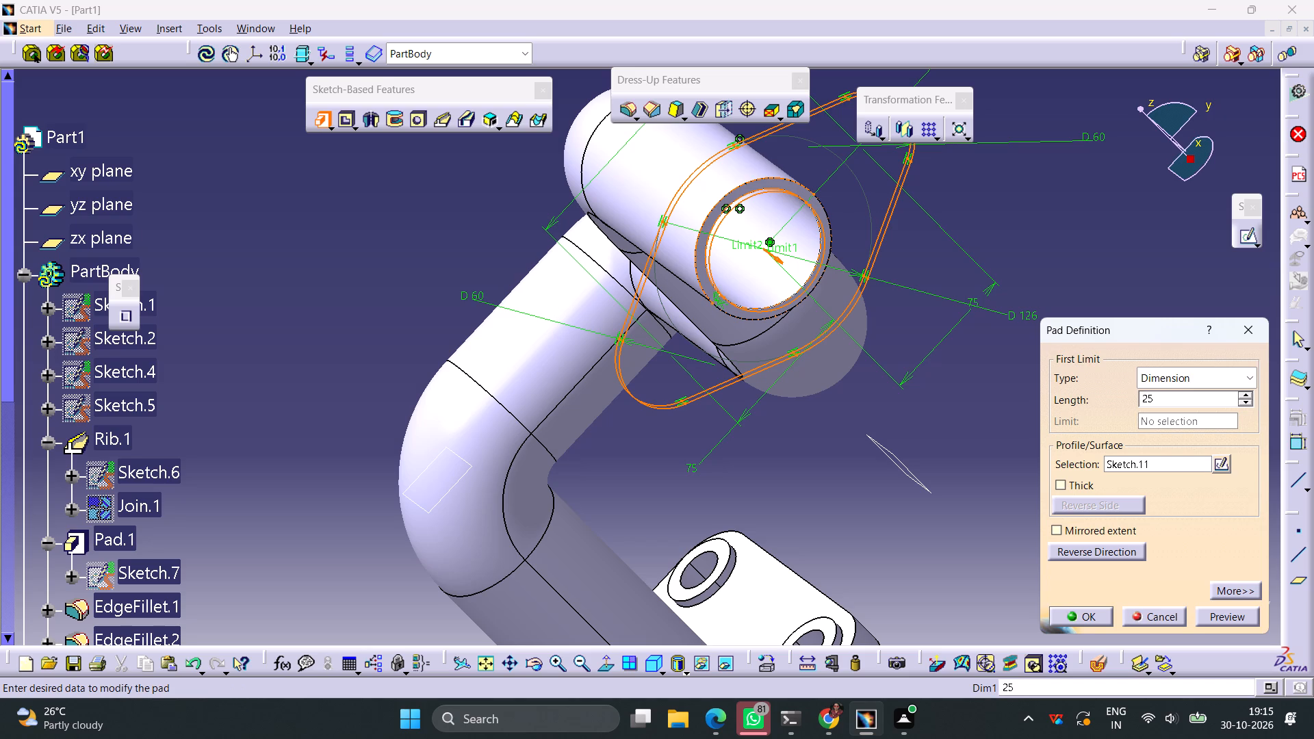
left_click(912, 546)
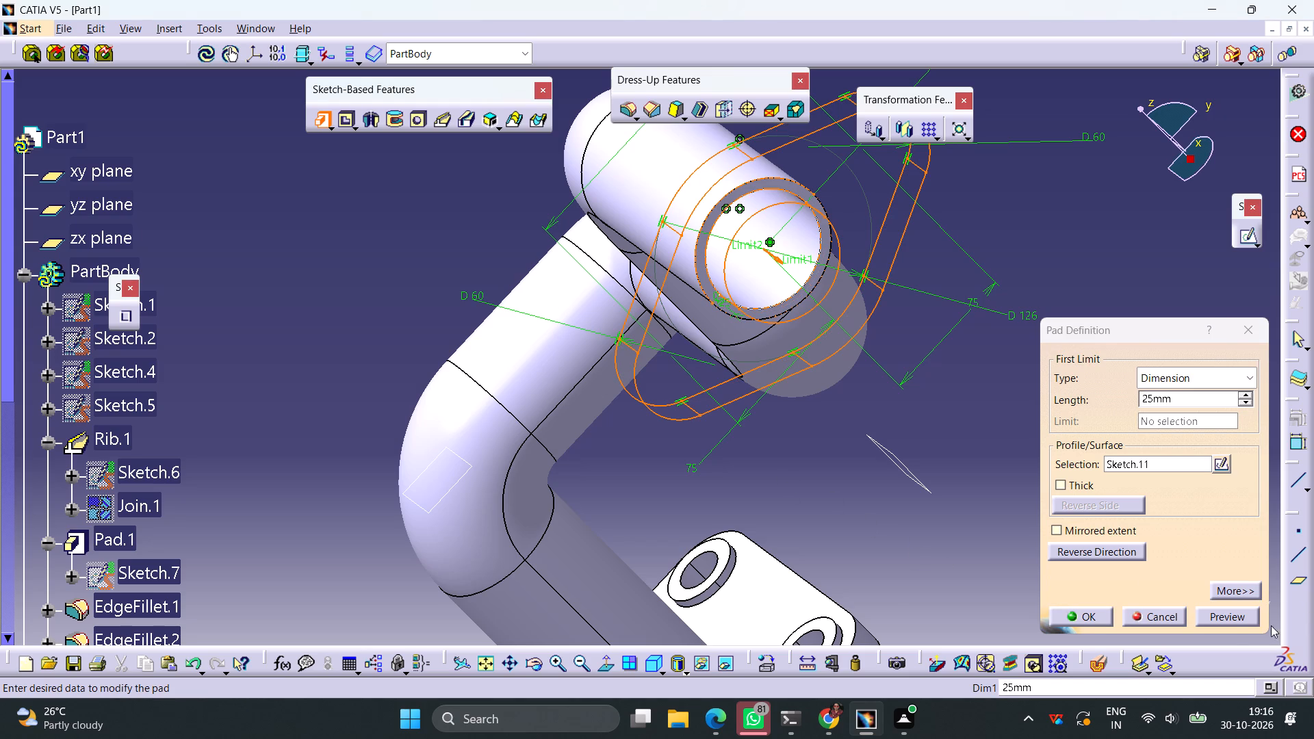
left_click(1228, 624)
left_click(1116, 615)
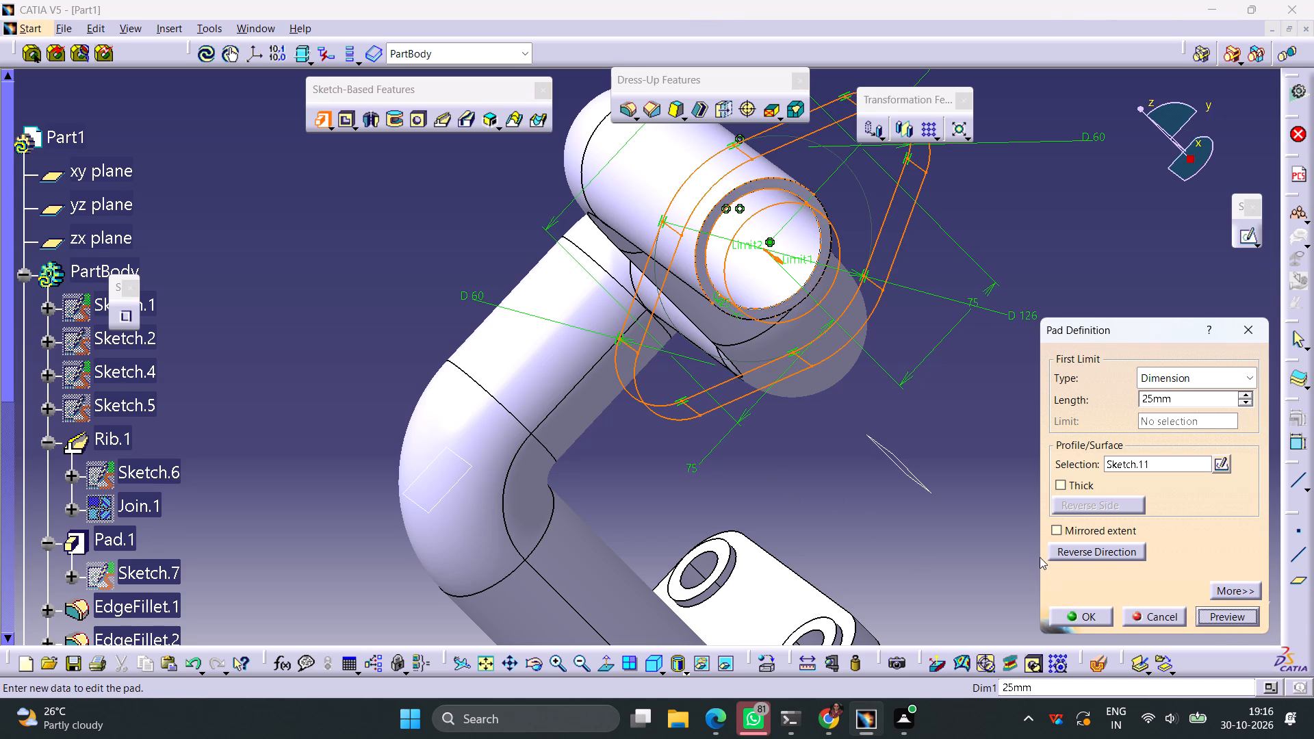
left_click(1078, 614)
left_click(1007, 446)
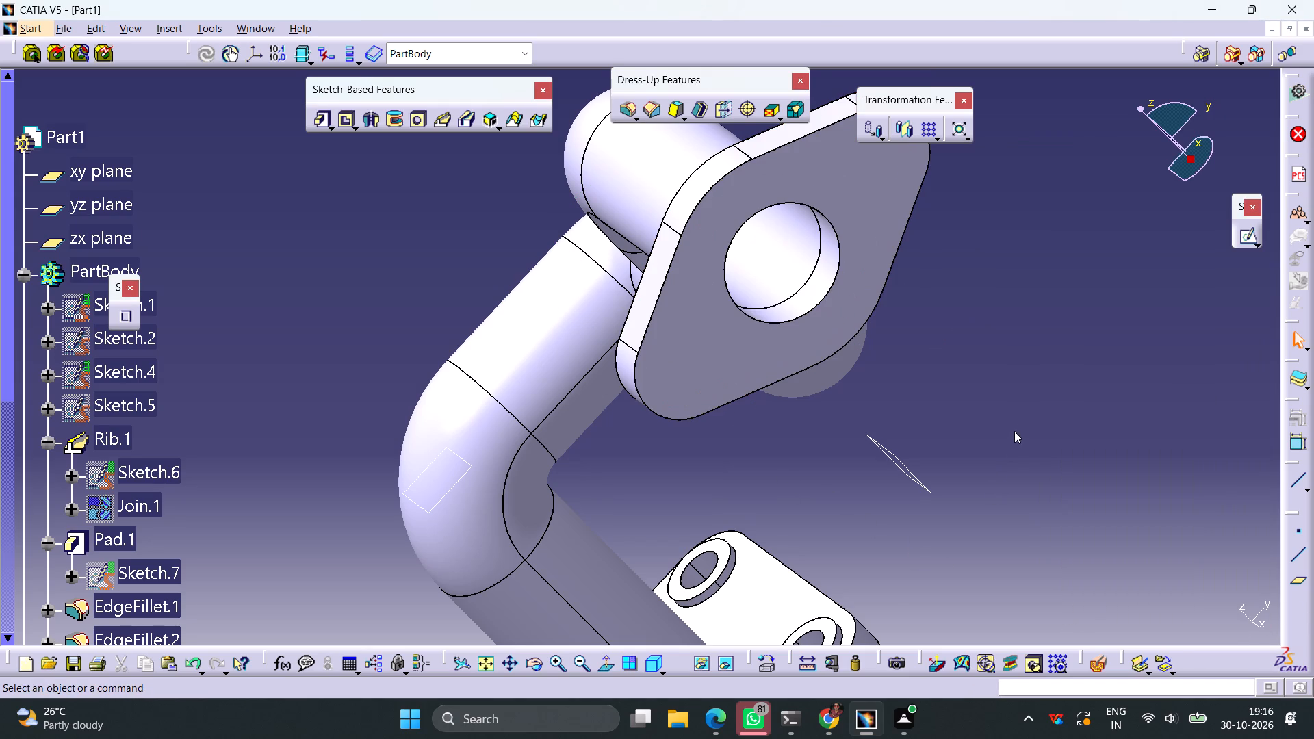
Start a sketch on the two-lobed flange's outer face and draw a circle about 90 mm in diameter, centred at about (521.8, 290.7) mm.
middle_click_drag(994, 432, 981, 558, "ctrl")
middle_click_drag(474, 465, 501, 378)
right_click_drag(474, 463, 501, 378)
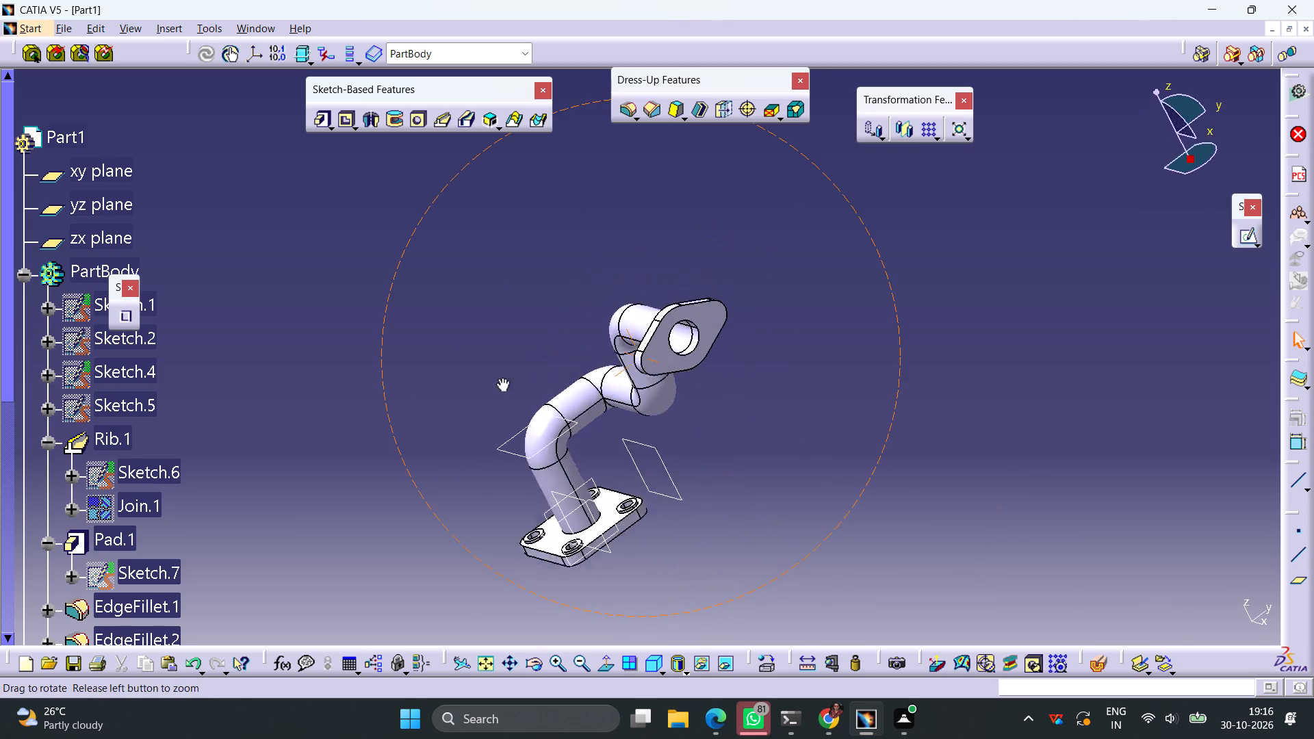
right_click_drag(501, 378, 574, 335)
middle_click_drag(501, 378, 574, 335)
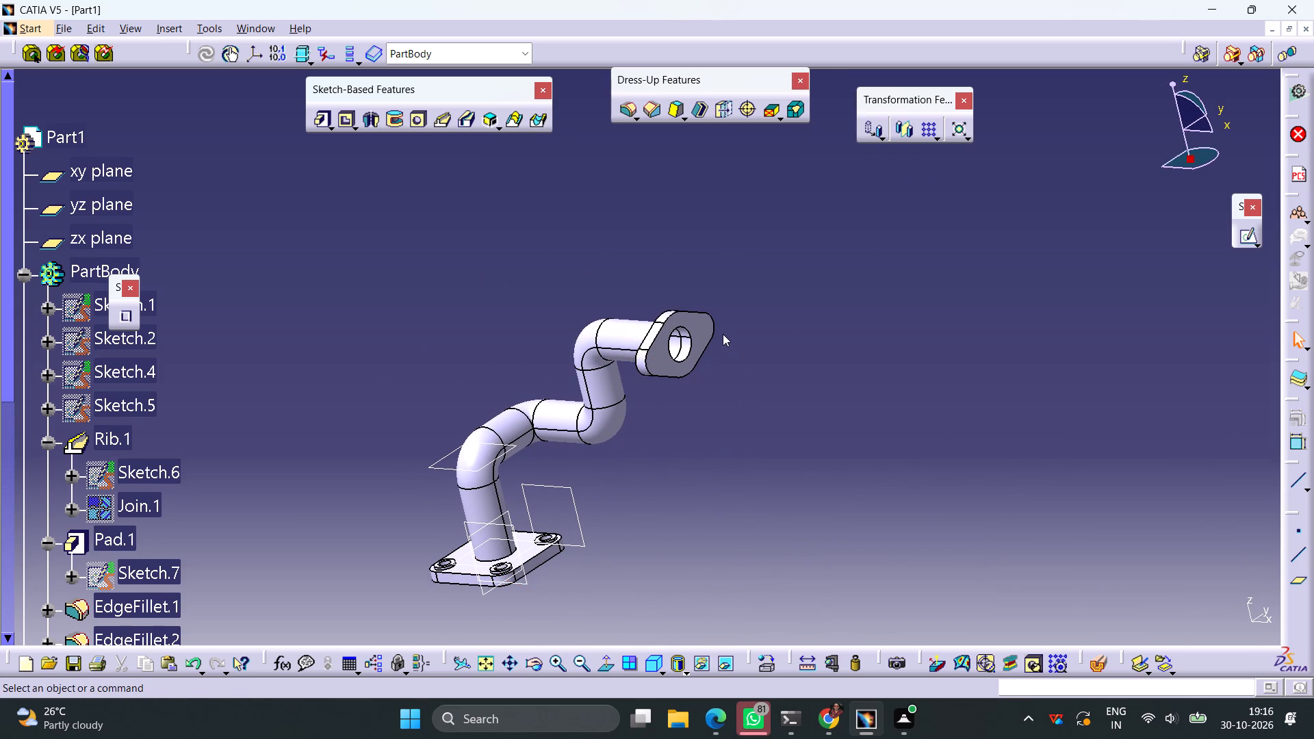
left_click(701, 333)
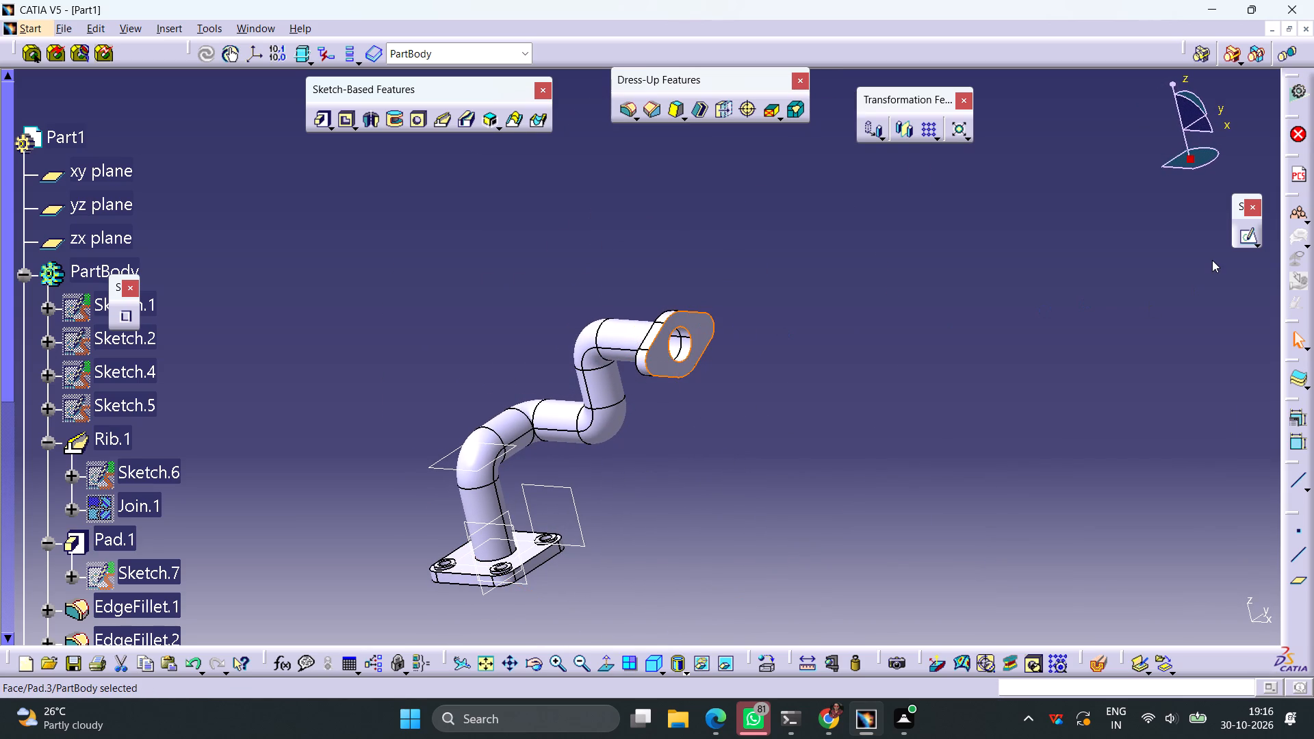
left_click(1248, 238)
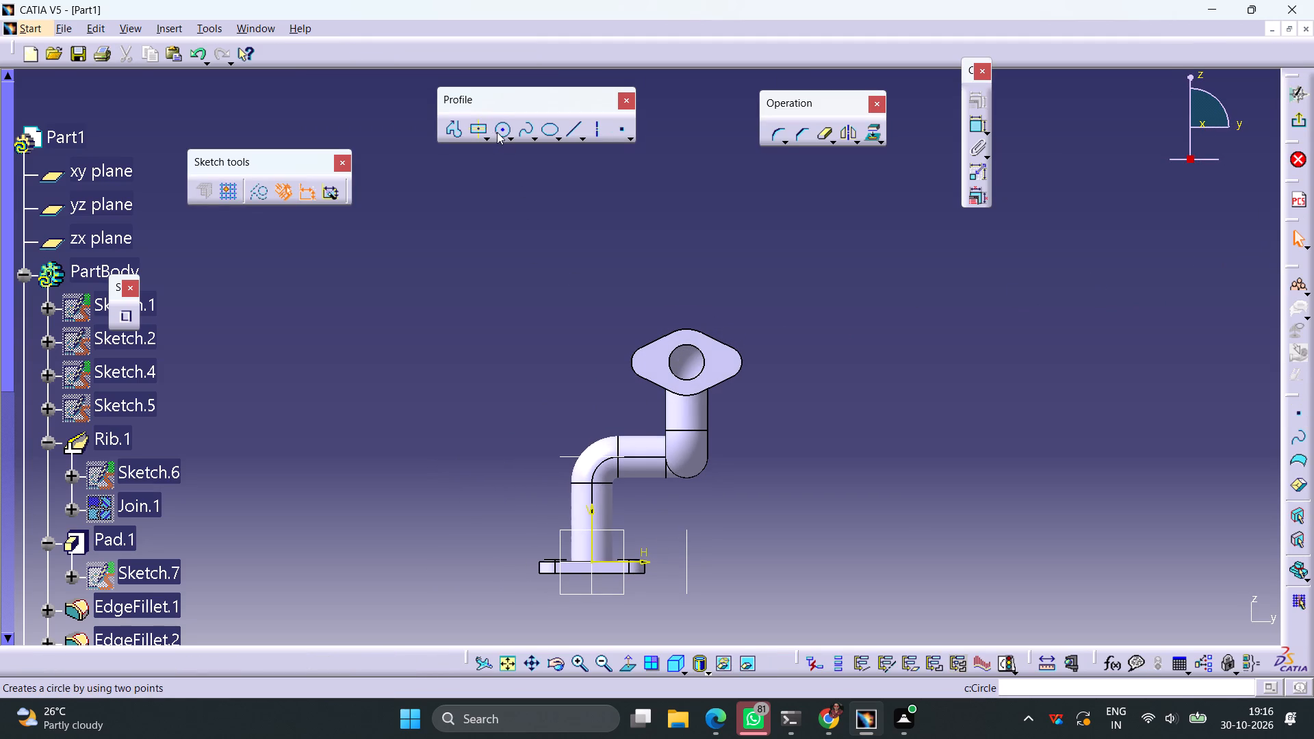
left_click(500, 132)
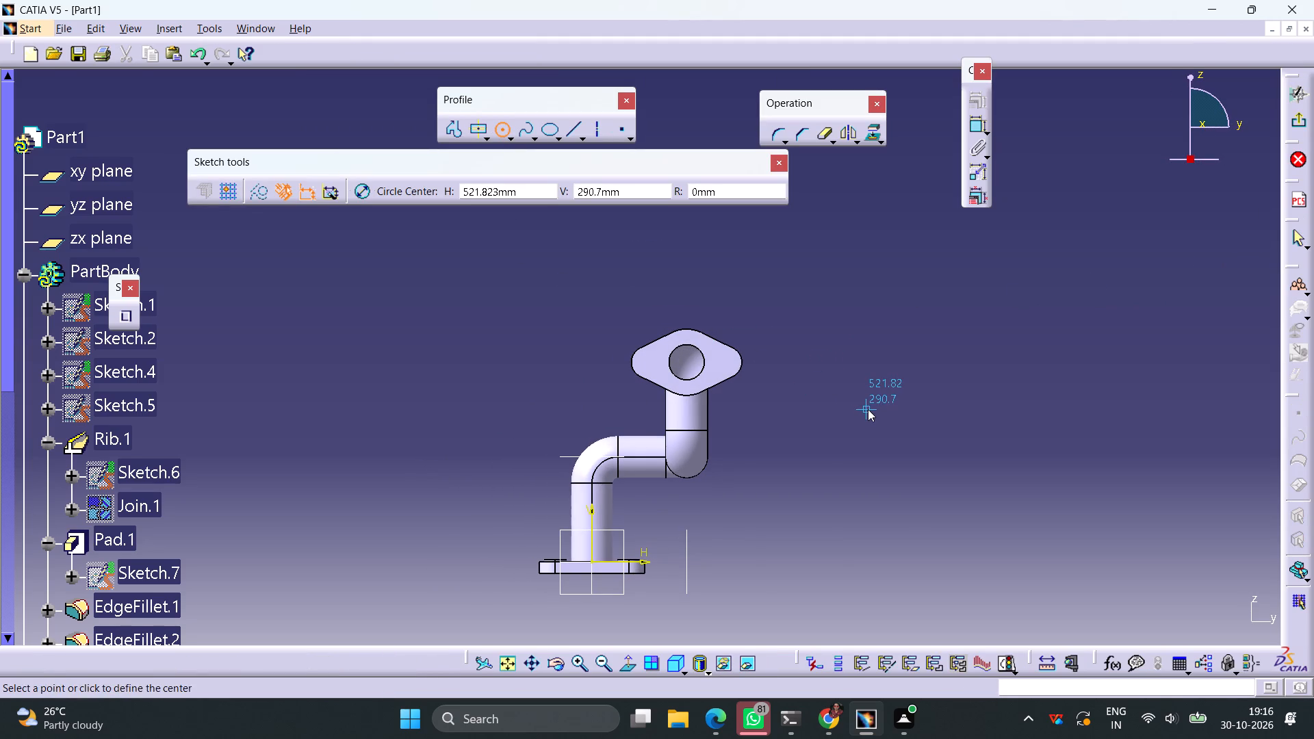
left_click(868, 409)
left_click(886, 398)
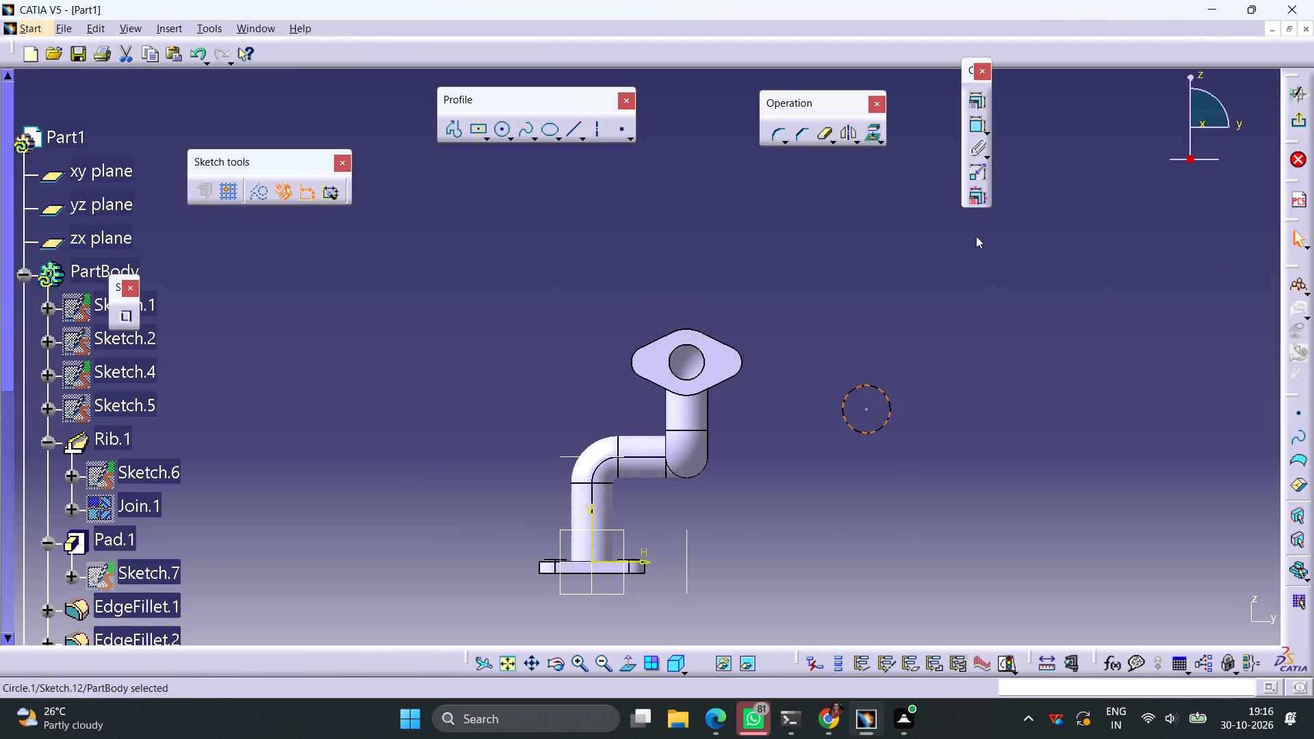
Dimension the new circle and set its diameter to 25 mm.
left_click(975, 131)
left_click(933, 317)
double_click(944, 307)
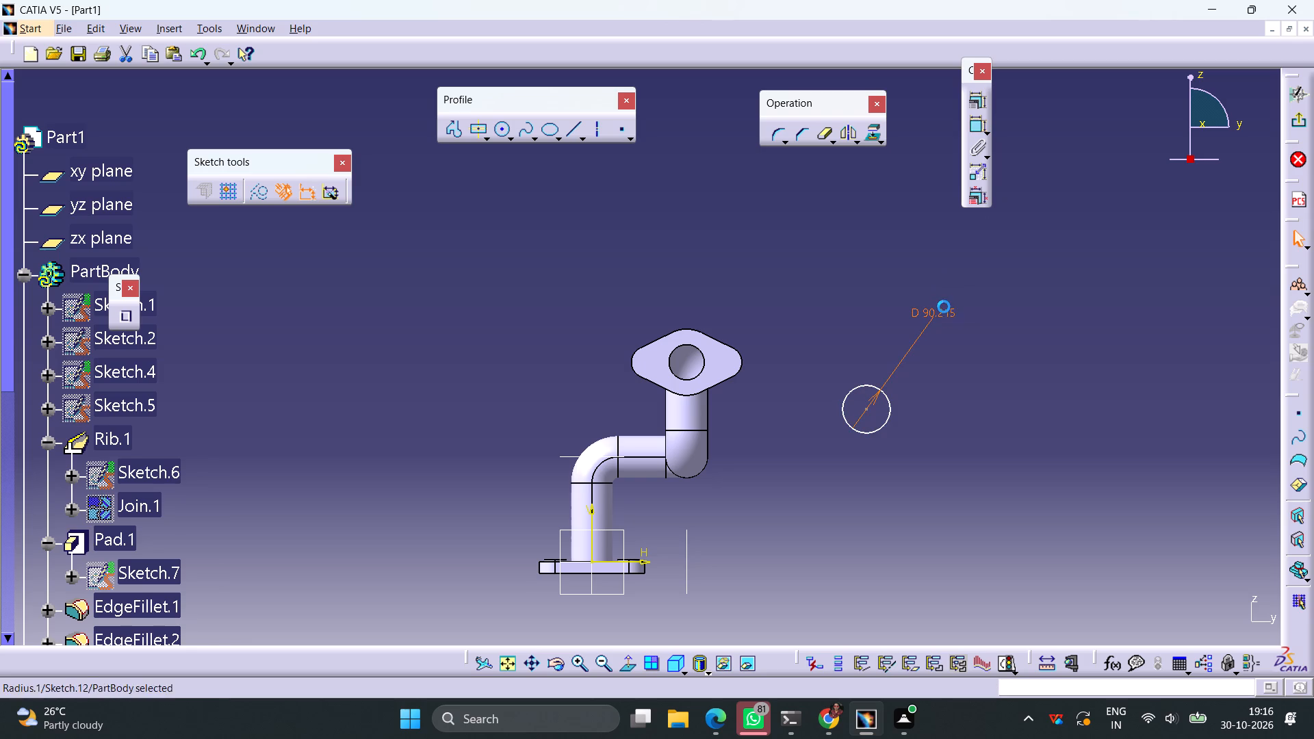
type("25")
key("Return")
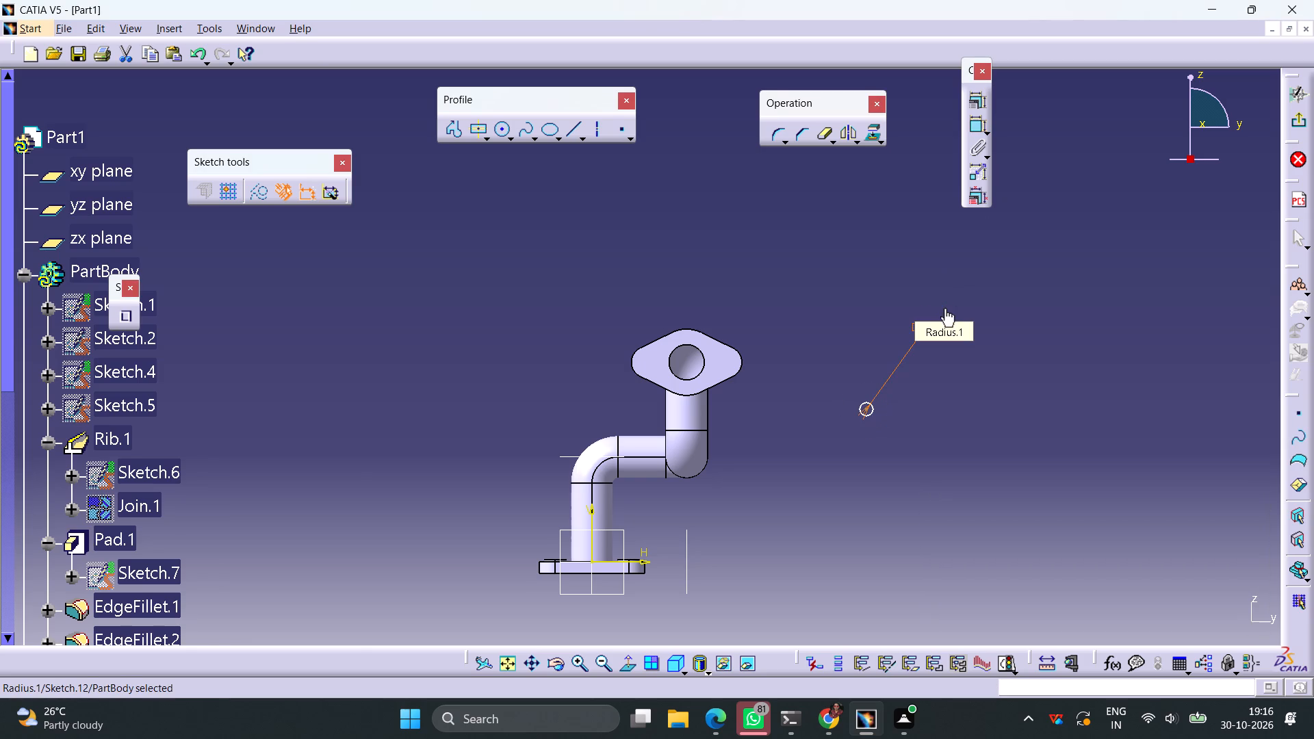
Make the 25 mm circle concentric with the rounded end of the flange's right lobe.
left_click(867, 415)
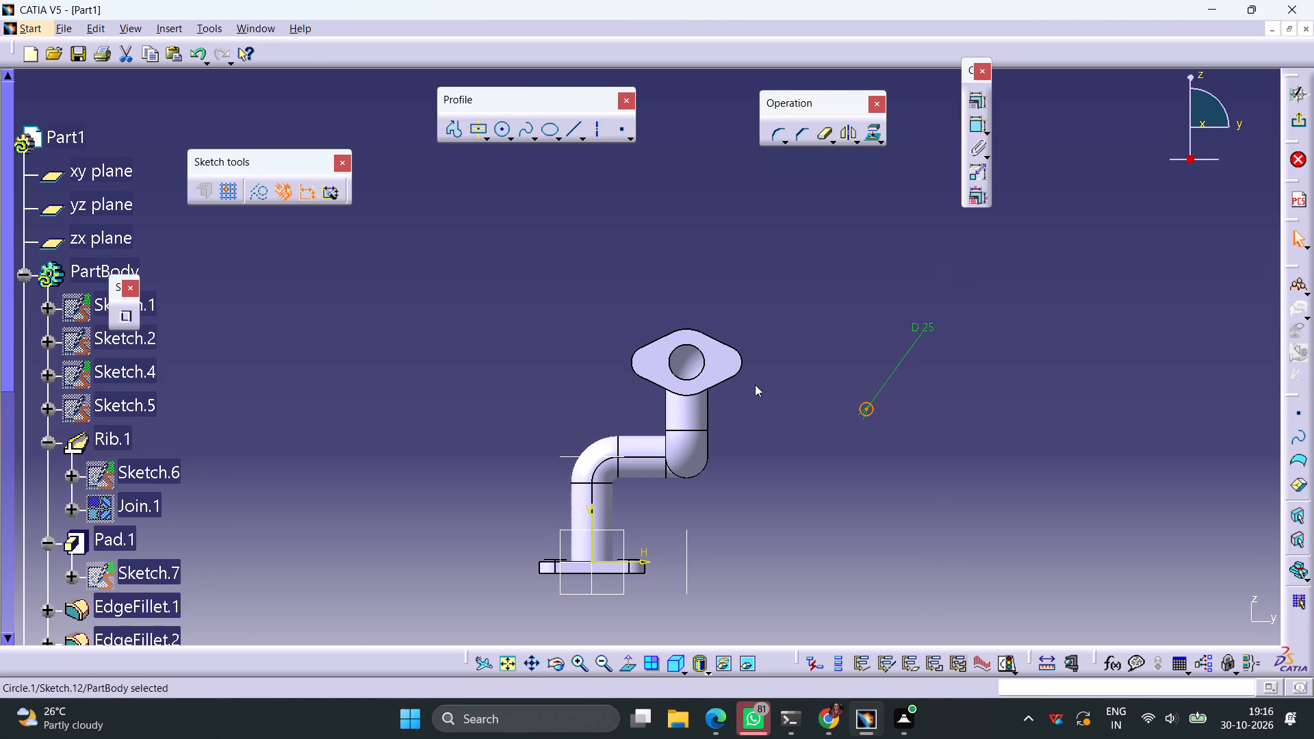
left_click(739, 363, "ctrl")
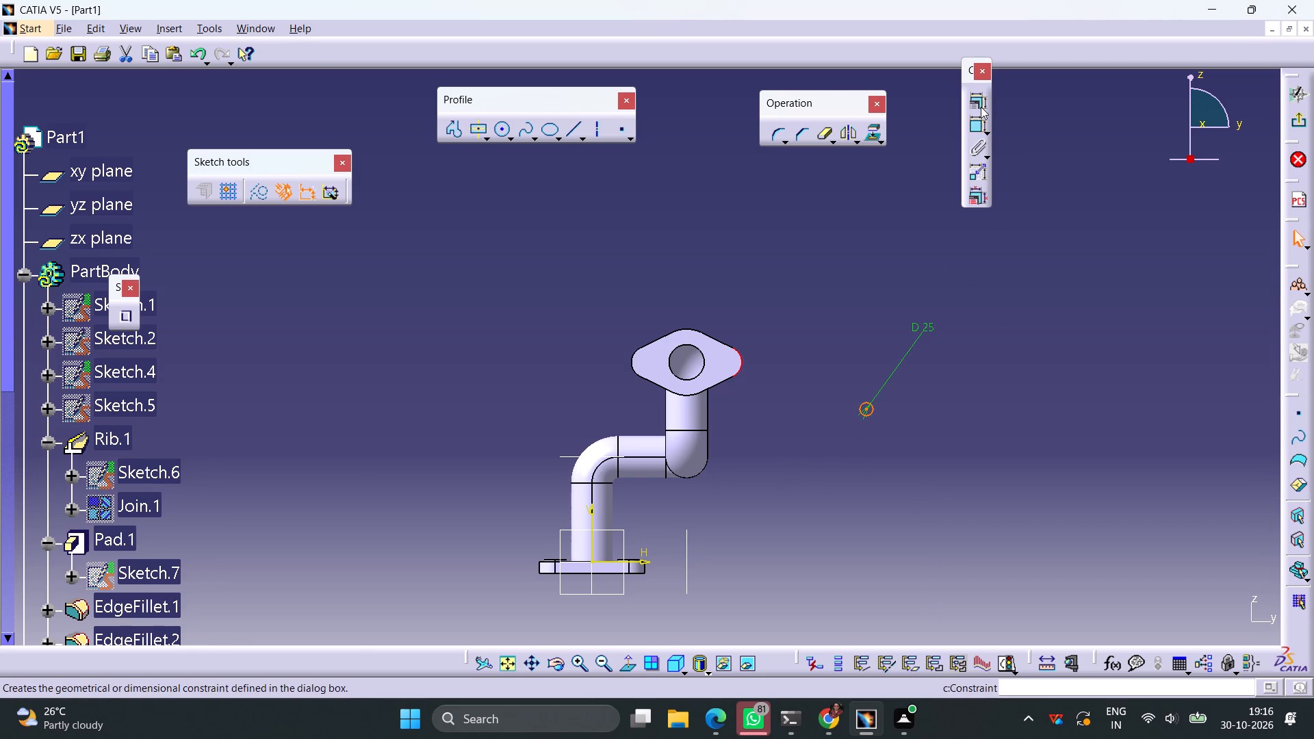
left_click(979, 96)
left_click(1208, 424)
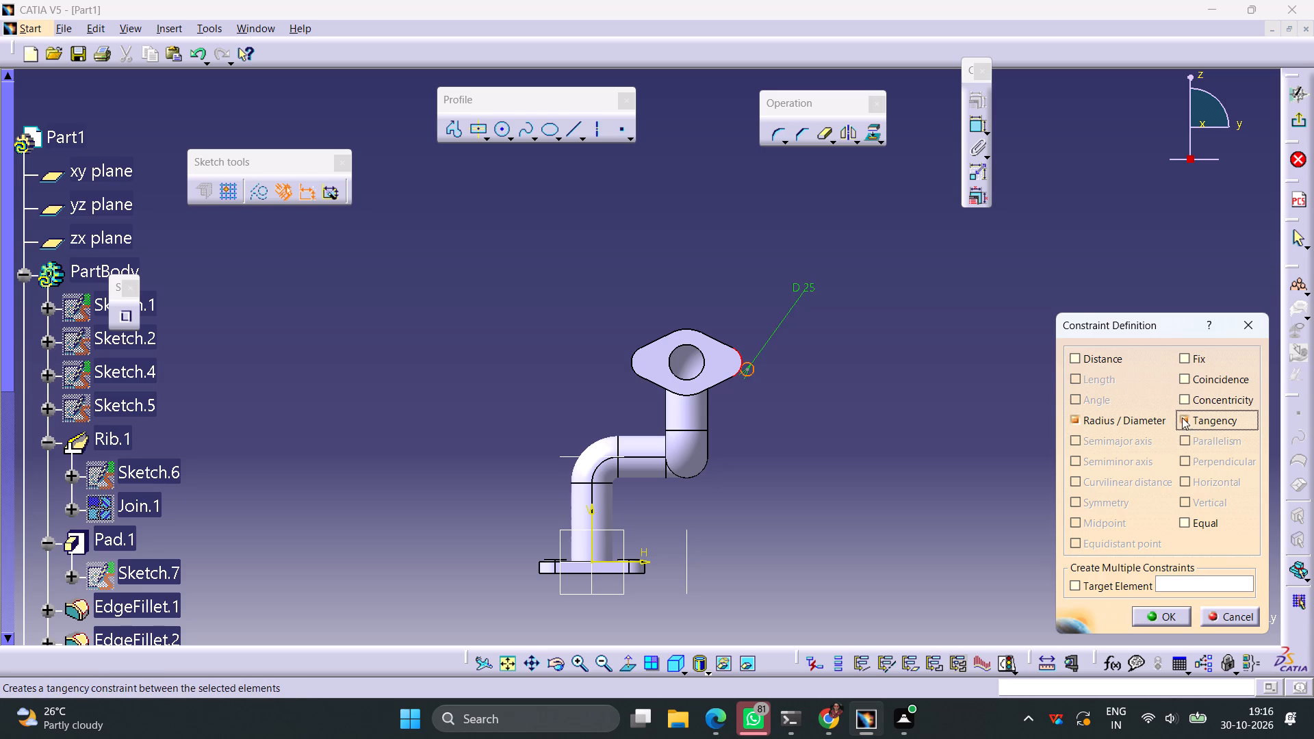
left_click(1182, 417)
left_click(1185, 400)
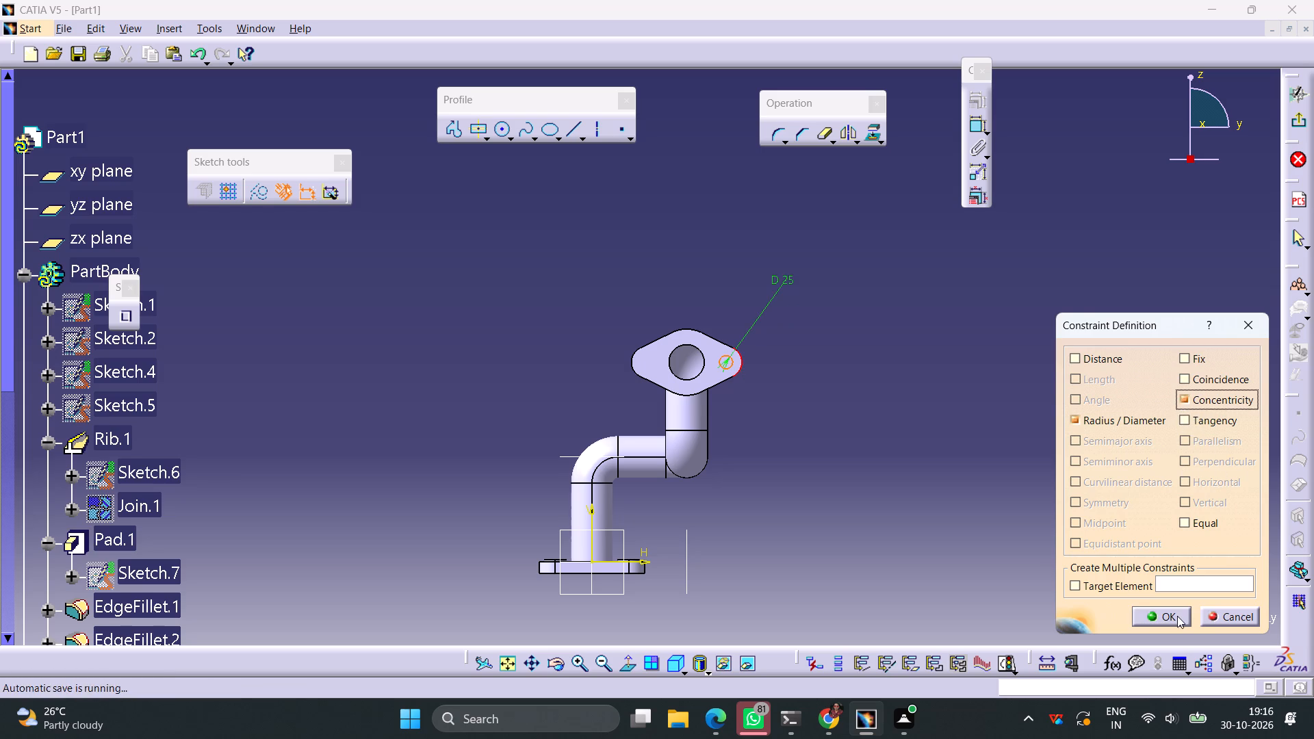
left_click(1177, 618)
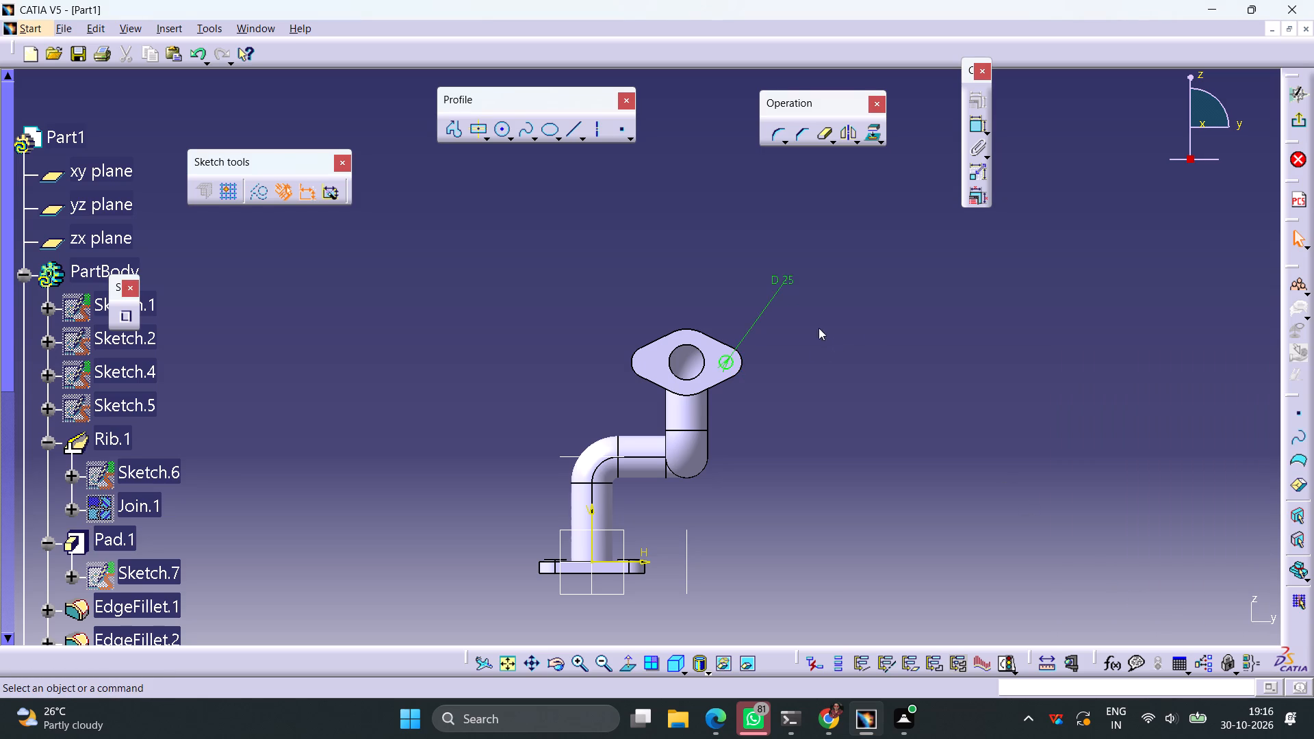
Mirror the 25 mm circle onto the left lobe about the vertical reference plane through the flange's centre, and exit the sketch.
left_click(730, 361)
left_click(841, 135)
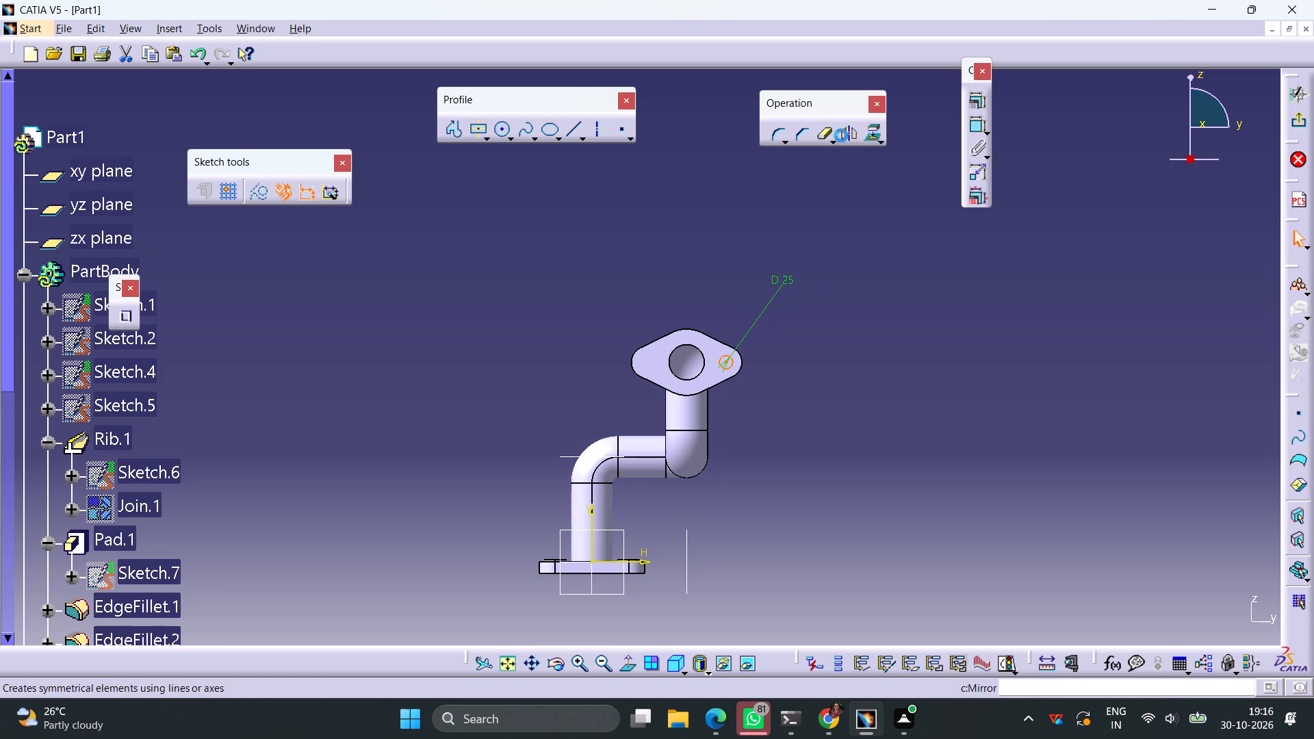
left_click(688, 545)
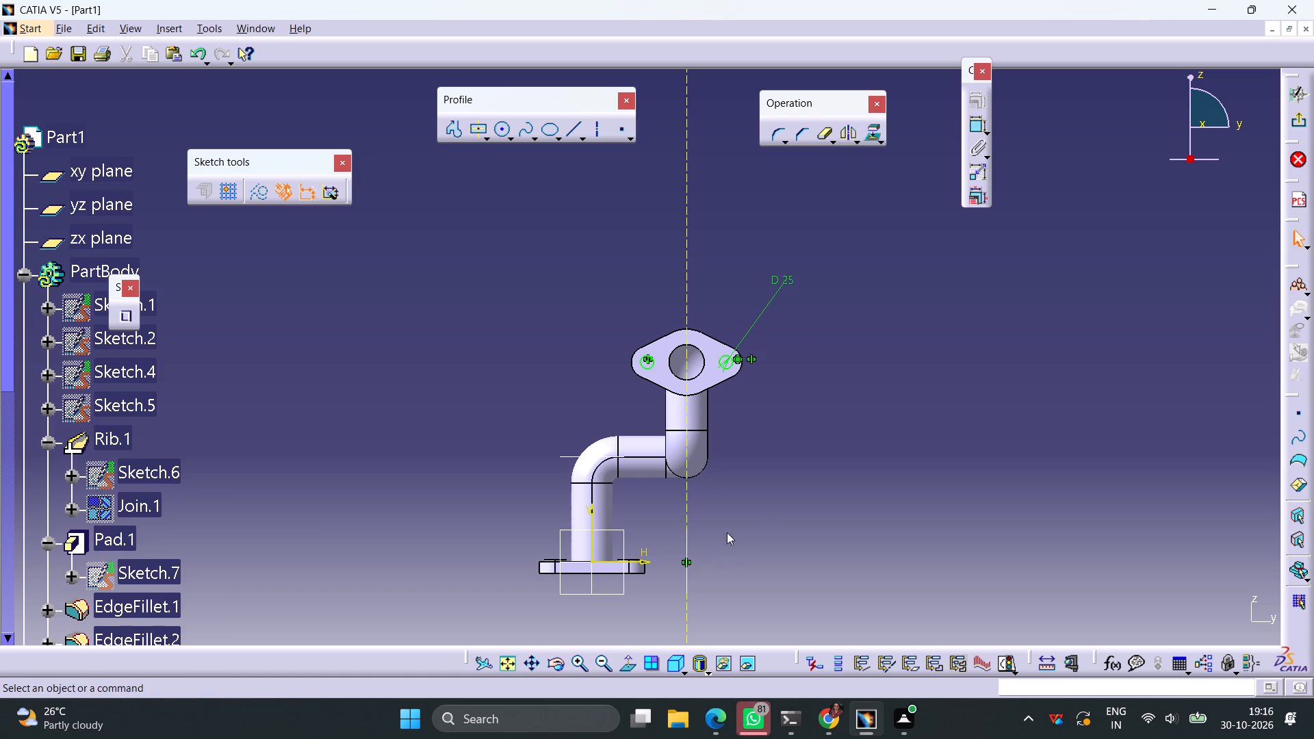
left_click(863, 476)
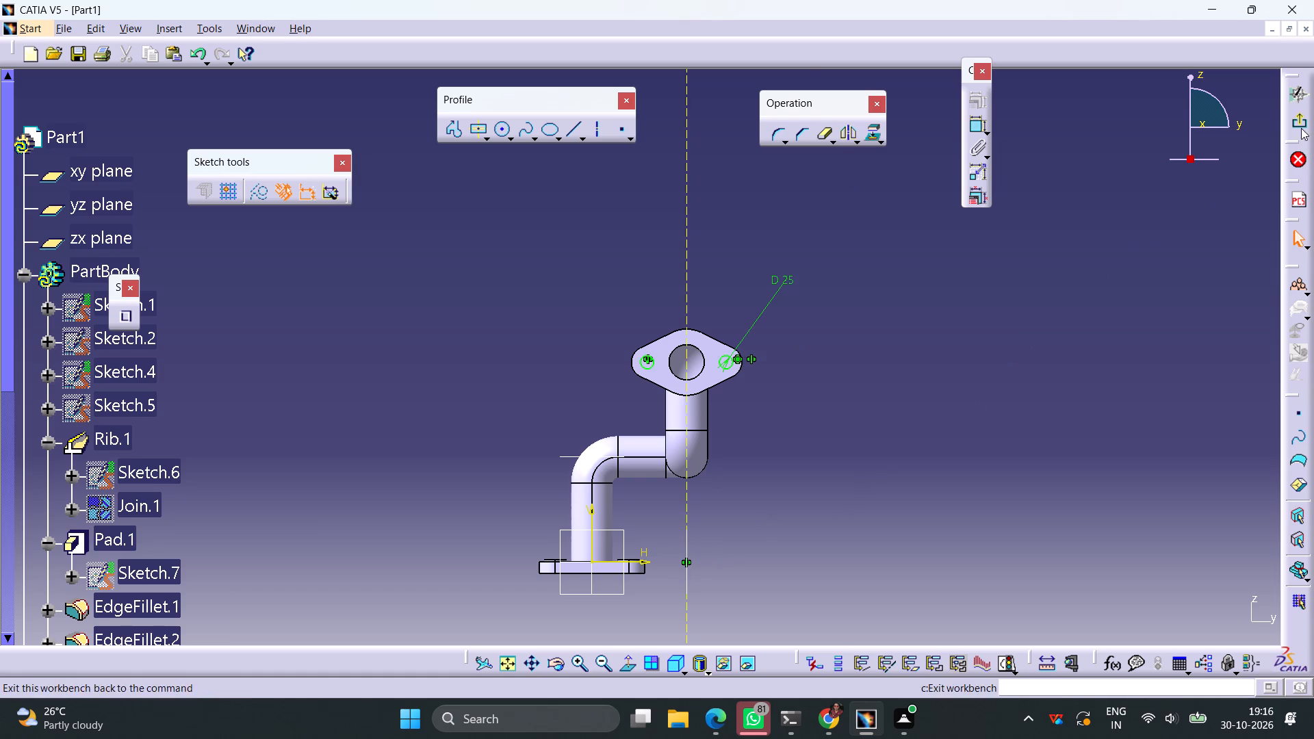
left_click(1299, 114)
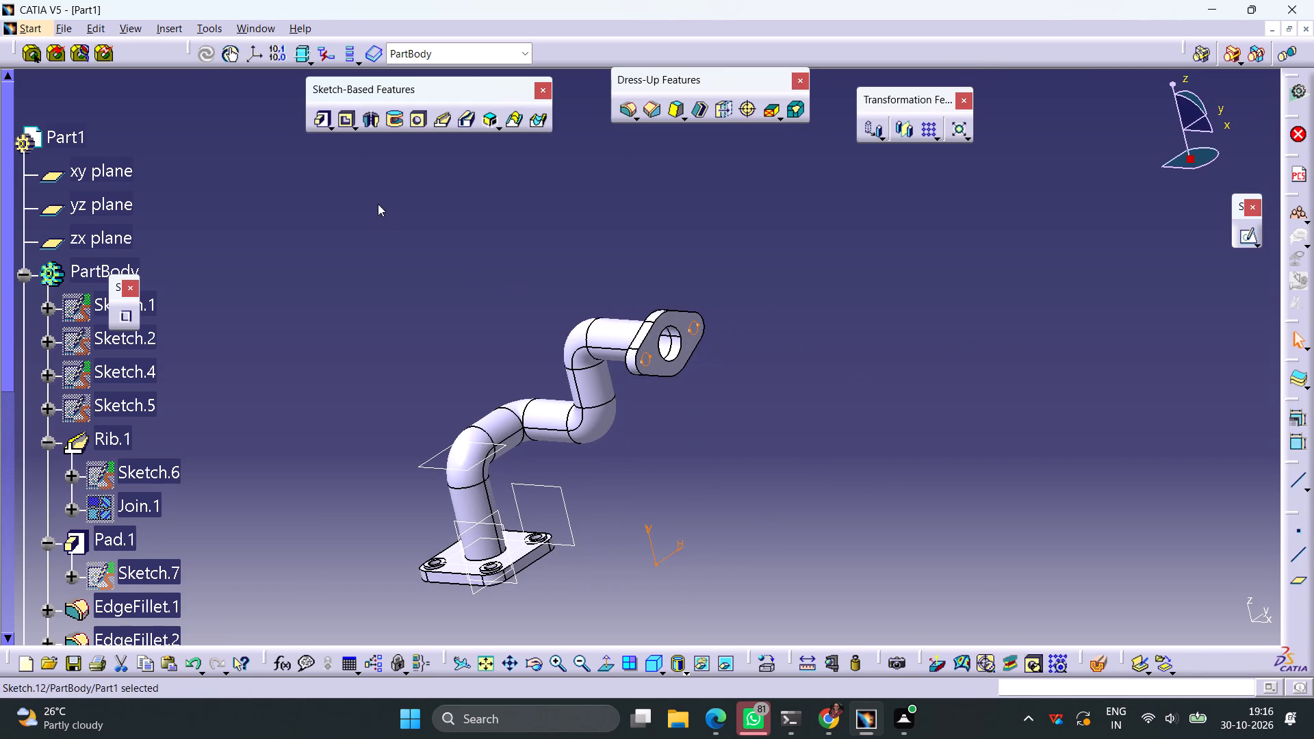
Pocket the two 25 mm circles through the two-lobed flange with the Up to last limit and 0 mm offset.
left_click(348, 122)
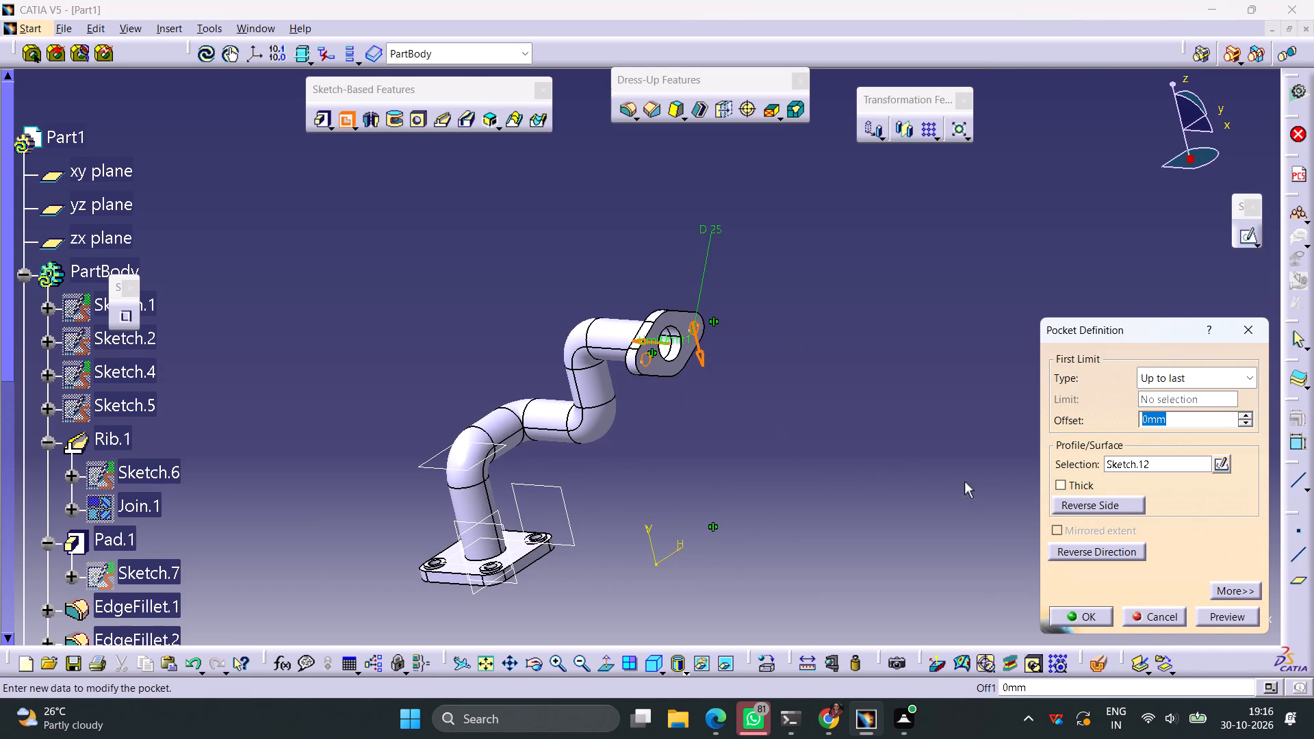
left_click(1215, 614)
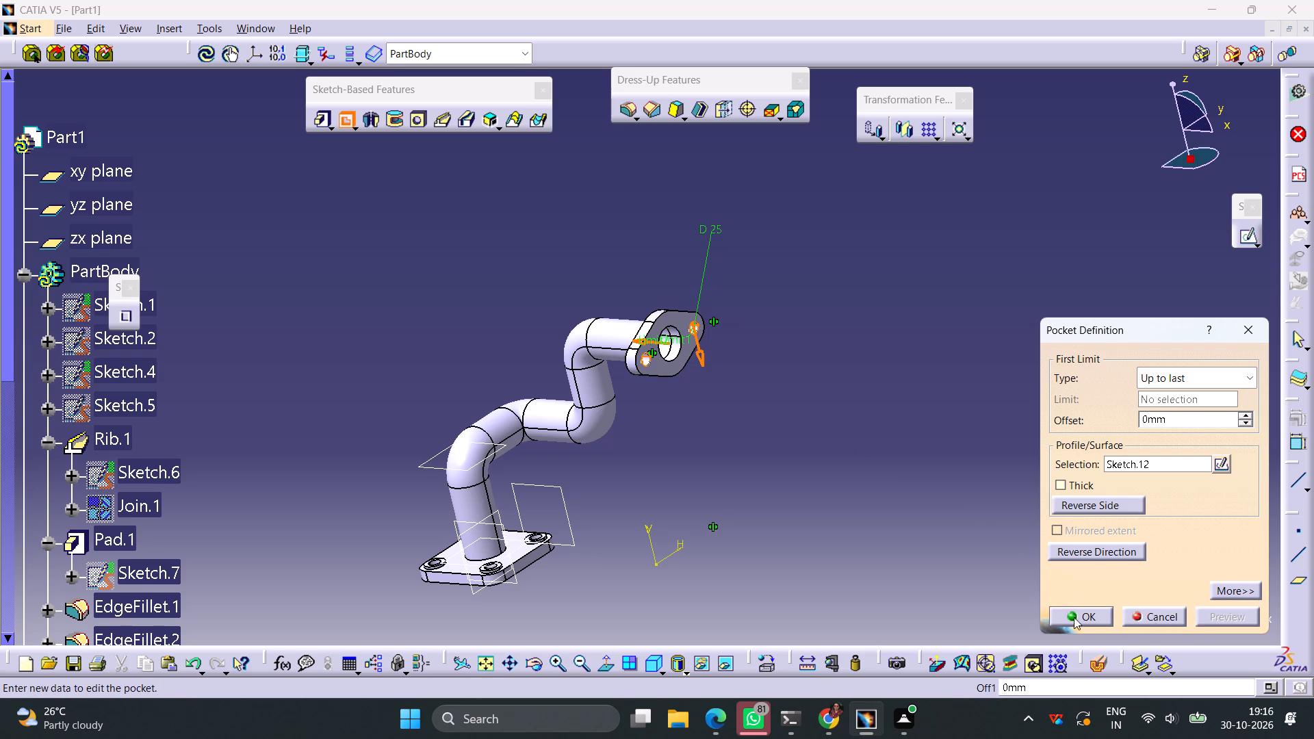
left_click(1074, 617)
left_click(877, 428)
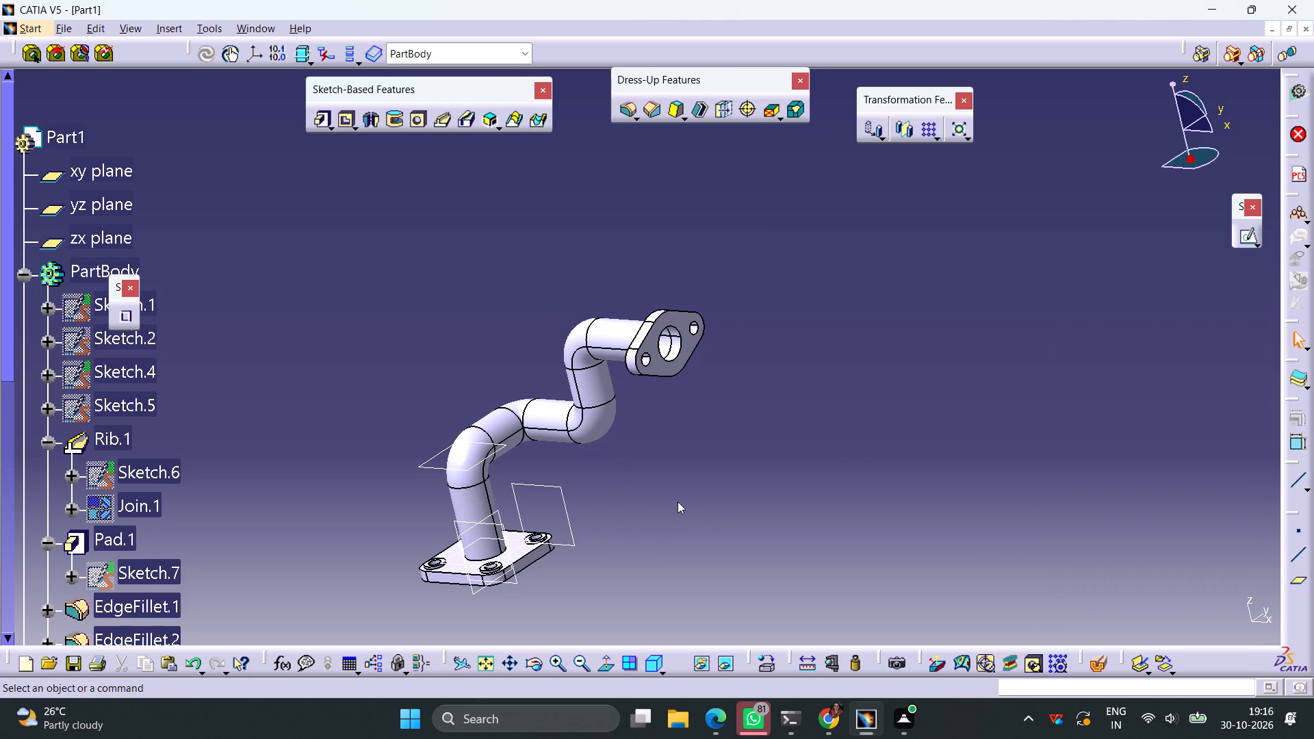
Fillet the joint edge between the pipe and the four-hole square flange with a 20 mm radius, tangency propagation.
middle_click_drag(677, 507, 747, 422)
middle_click_drag(654, 489, 682, 426, "ctrl")
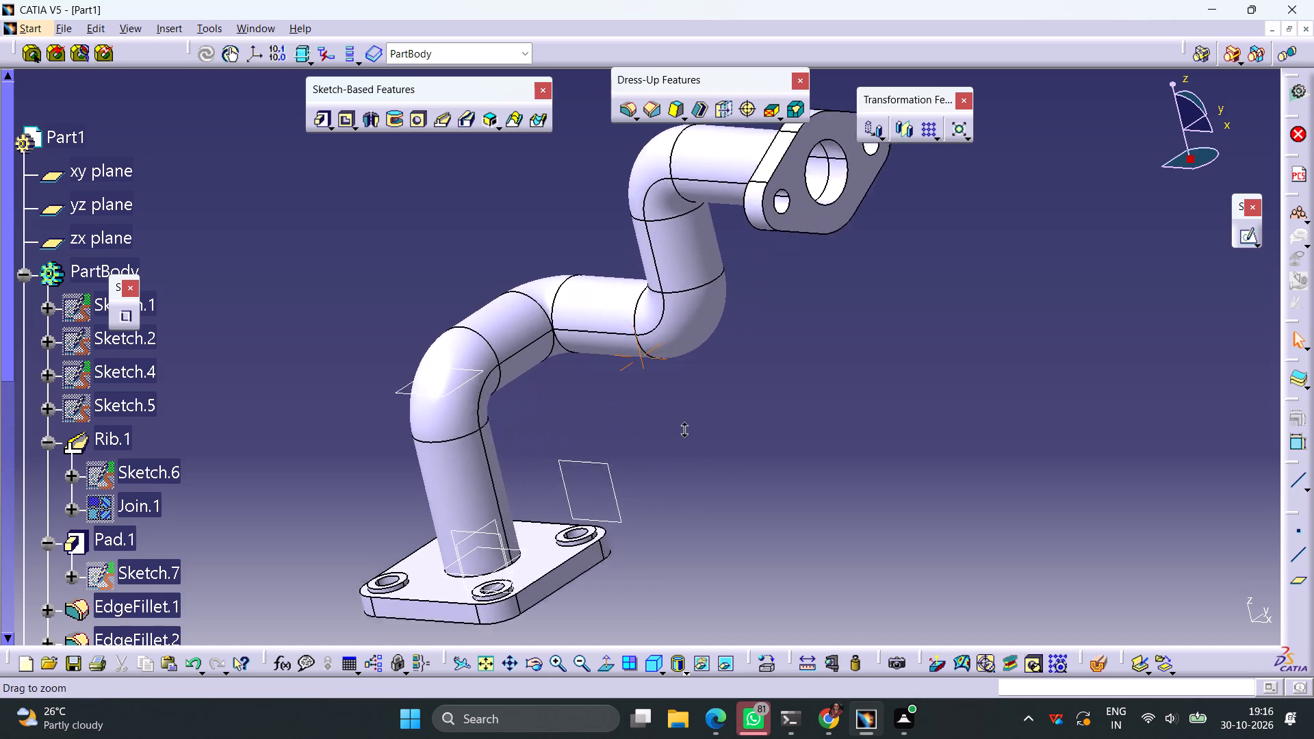
middle_click_drag(682, 426, 691, 414, "ctrl")
middle_click_drag(686, 500, 823, 381)
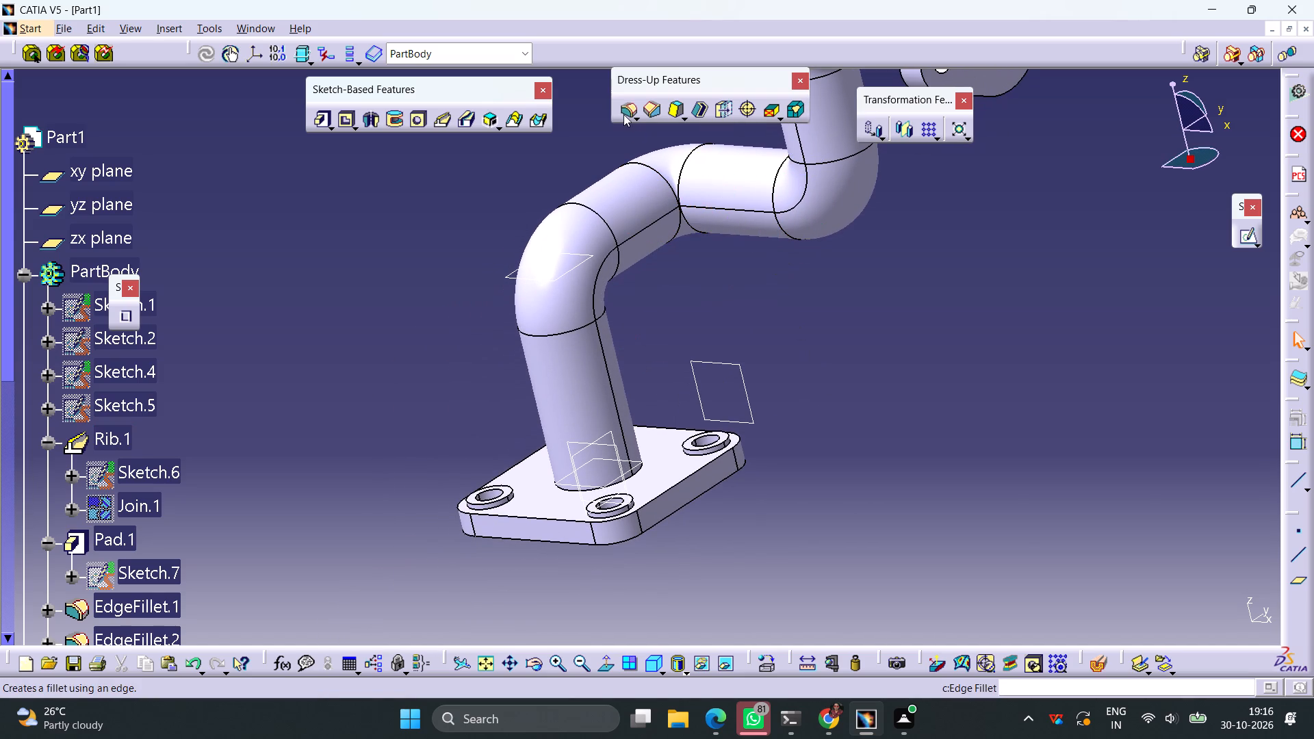
left_click(623, 114)
left_click(633, 474)
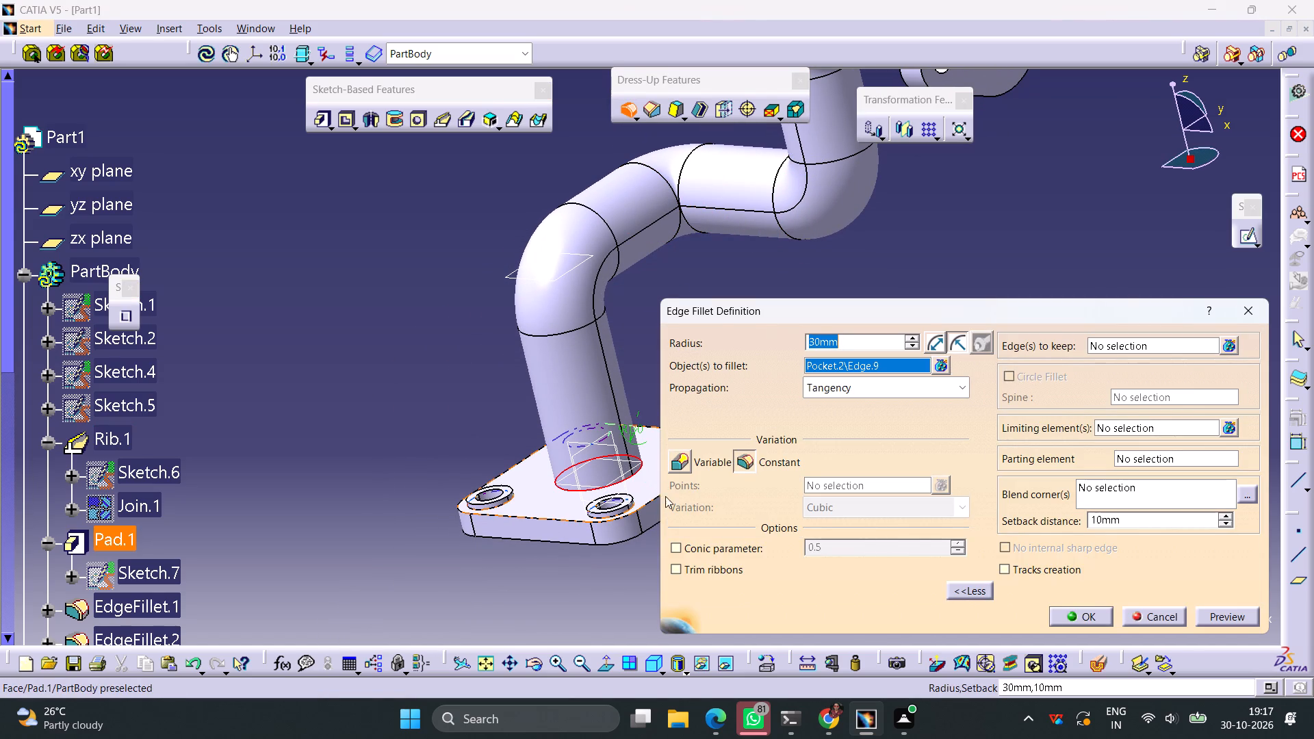
left_click(1222, 613)
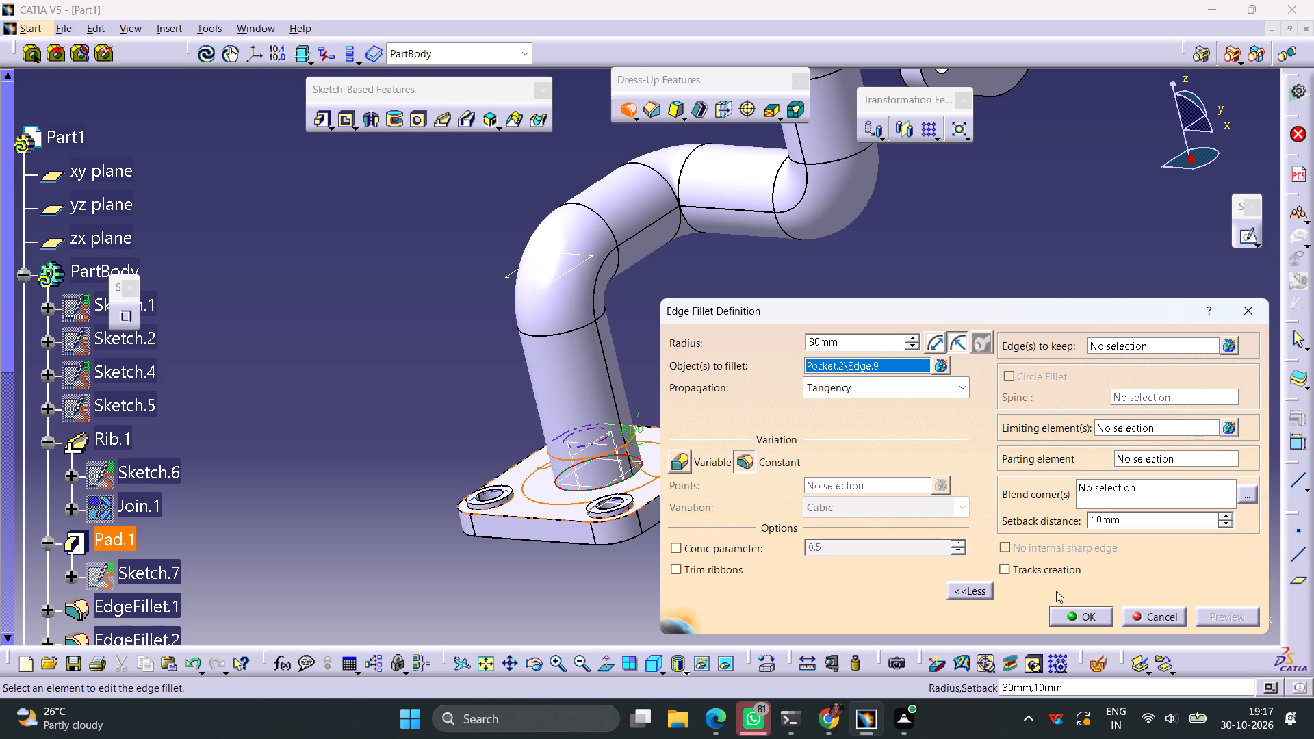
left_click_drag(850, 339, 756, 349)
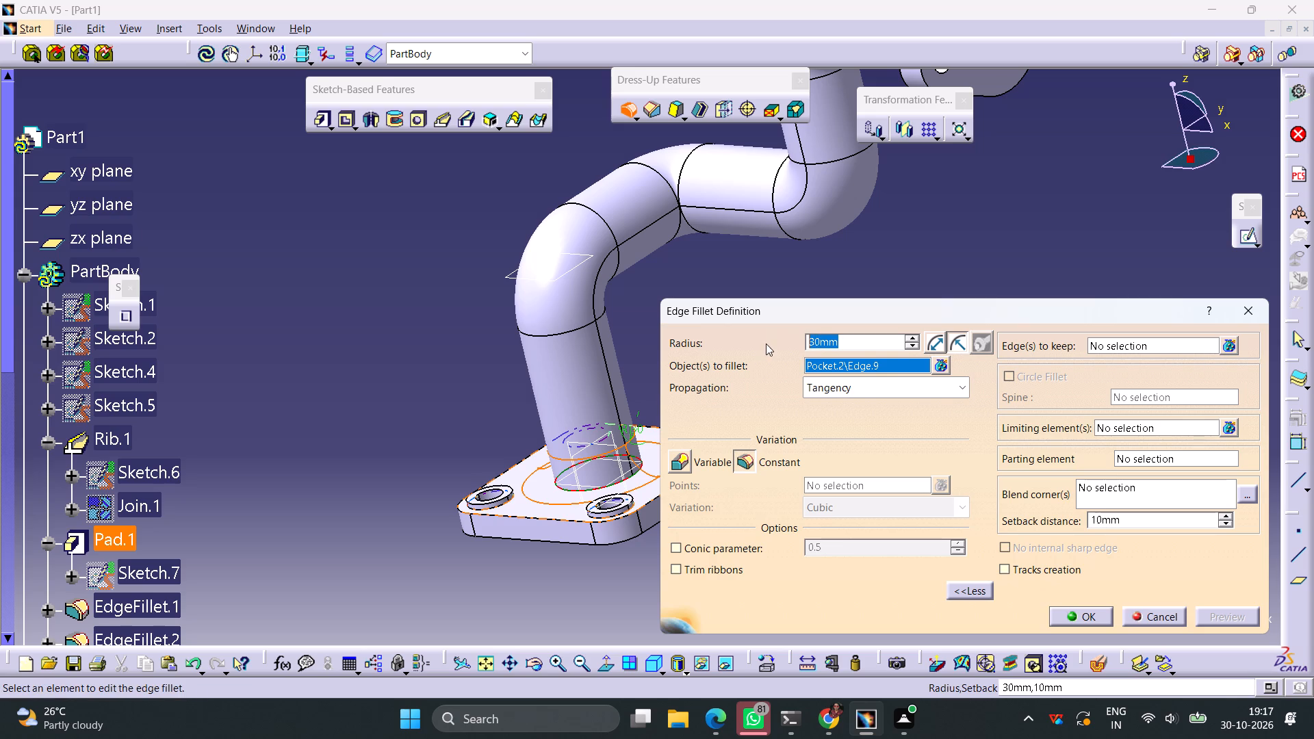
type("20")
key("Return")
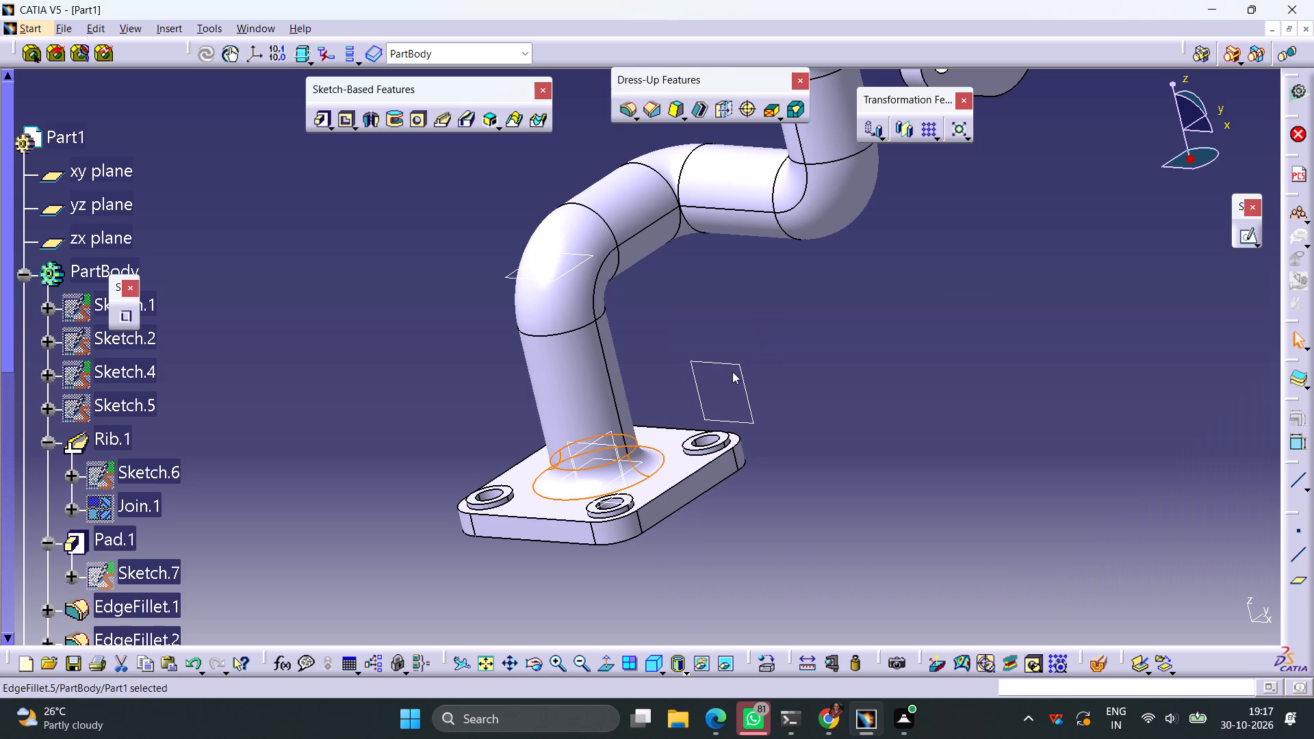
left_click(859, 400)
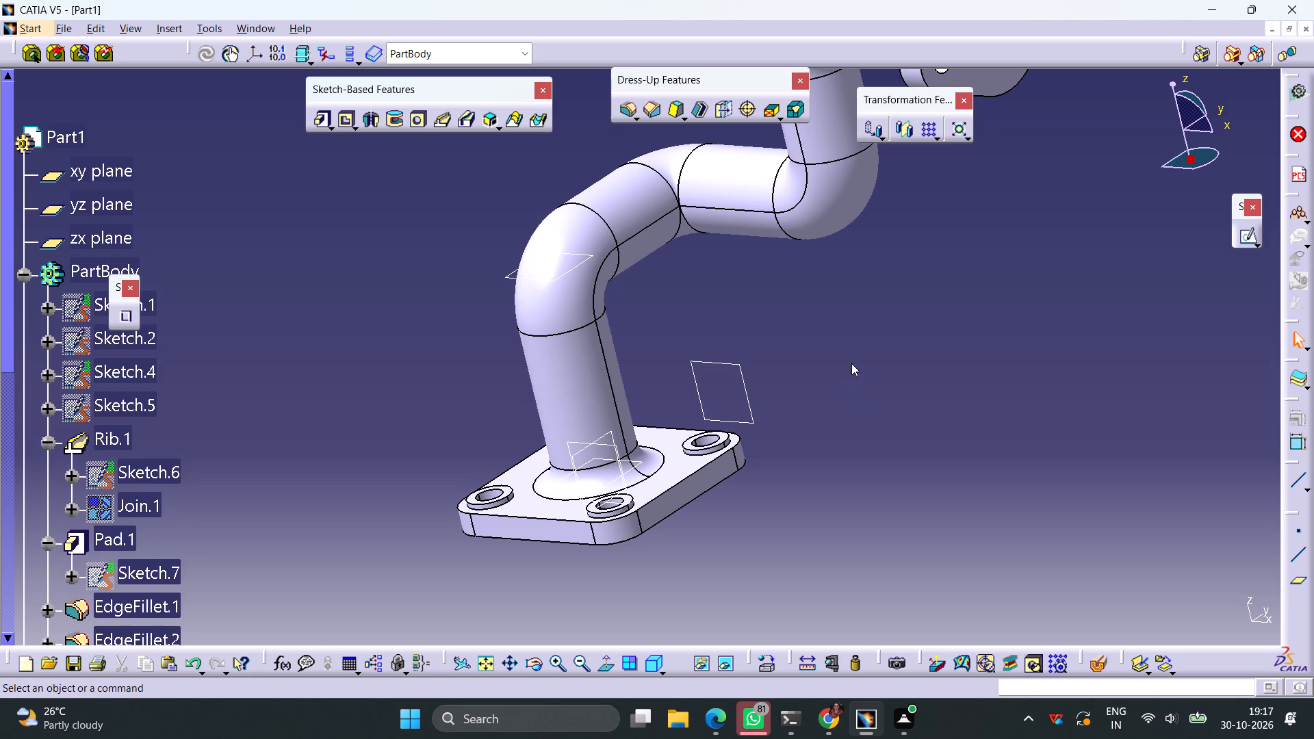
Save the part as a CATPart named Part1 in the internship folder.
middle_click_drag(852, 362, 845, 456, "ctrl")
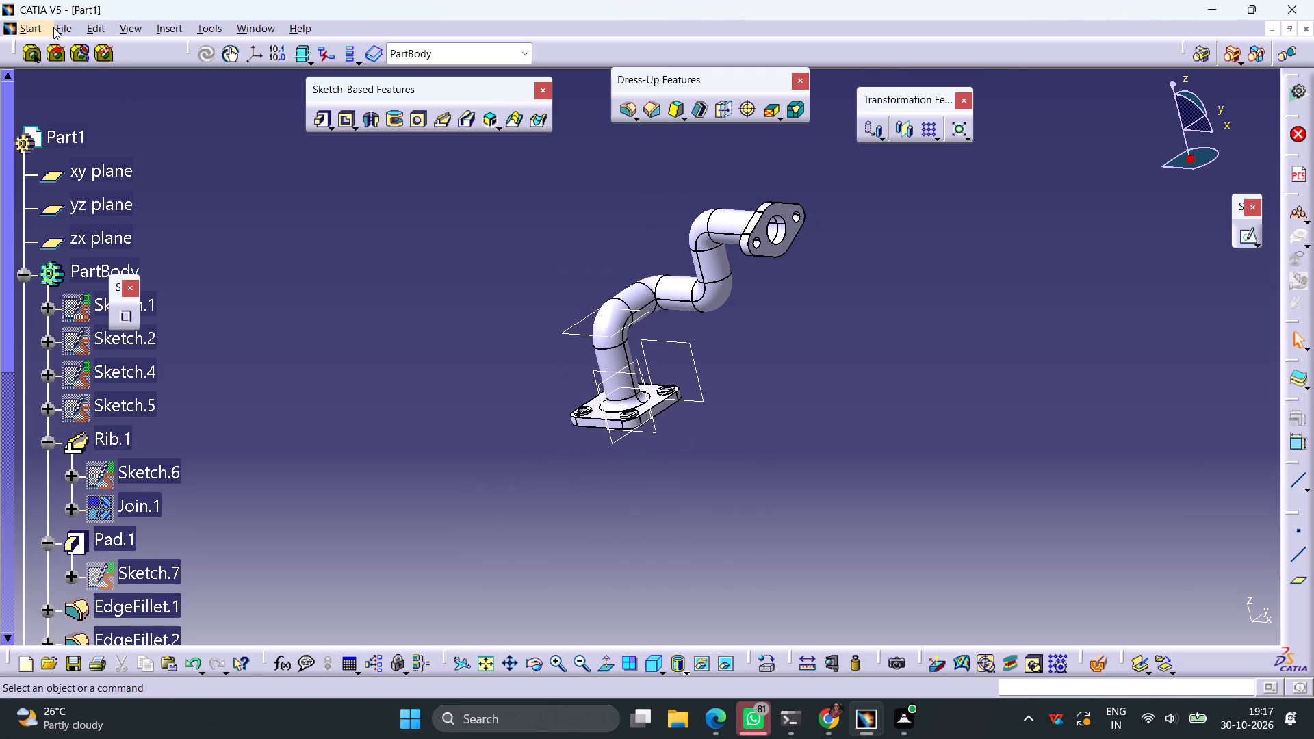
left_click(64, 23)
left_click(127, 183)
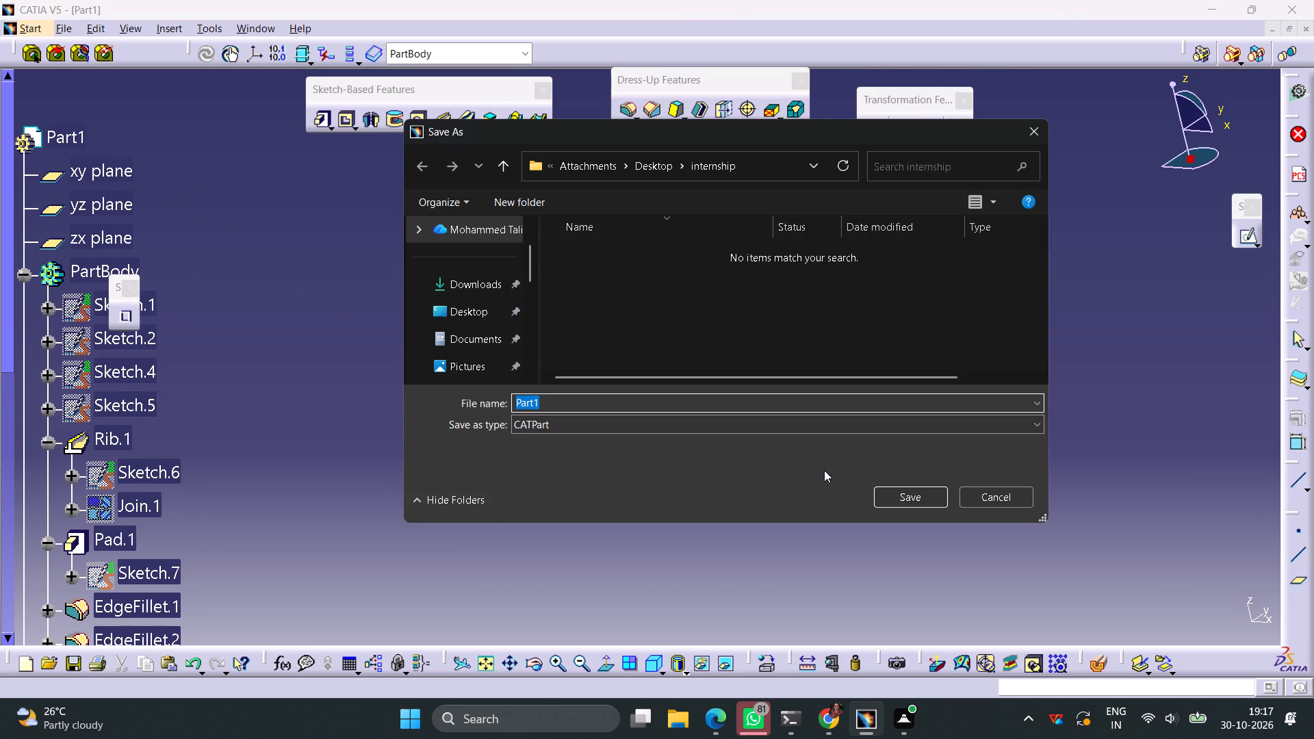
left_click(910, 493)
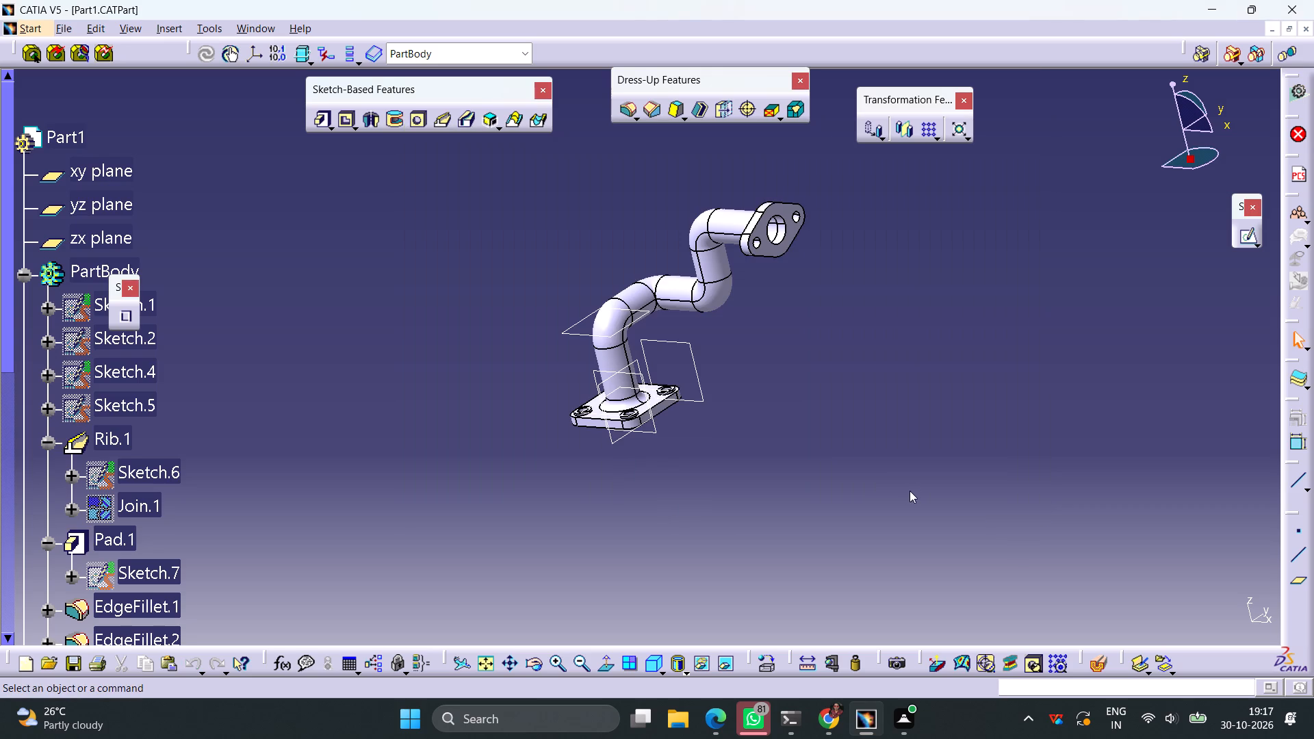
Save a copy of the part in igs format as Part1 in the internship folder.
left_click(68, 29)
left_click(129, 179)
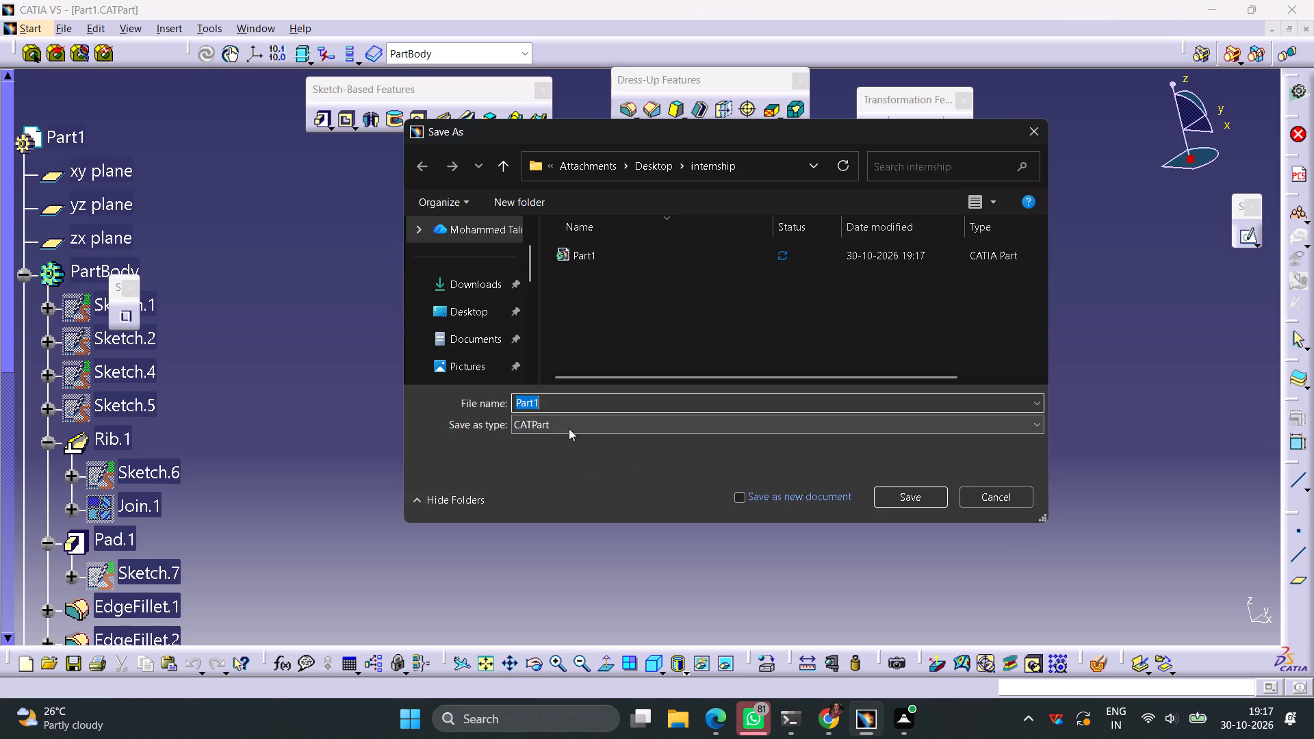
left_click(569, 429)
left_click(530, 467)
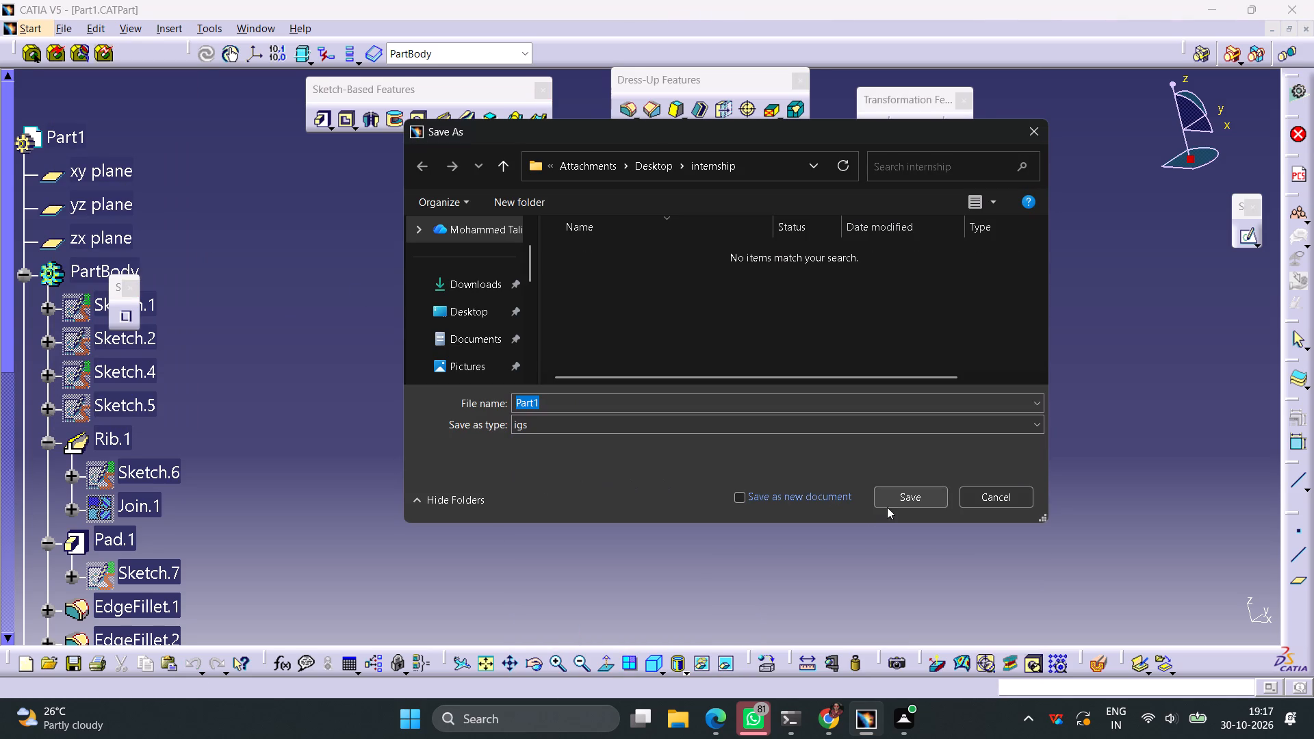
left_click(896, 504)
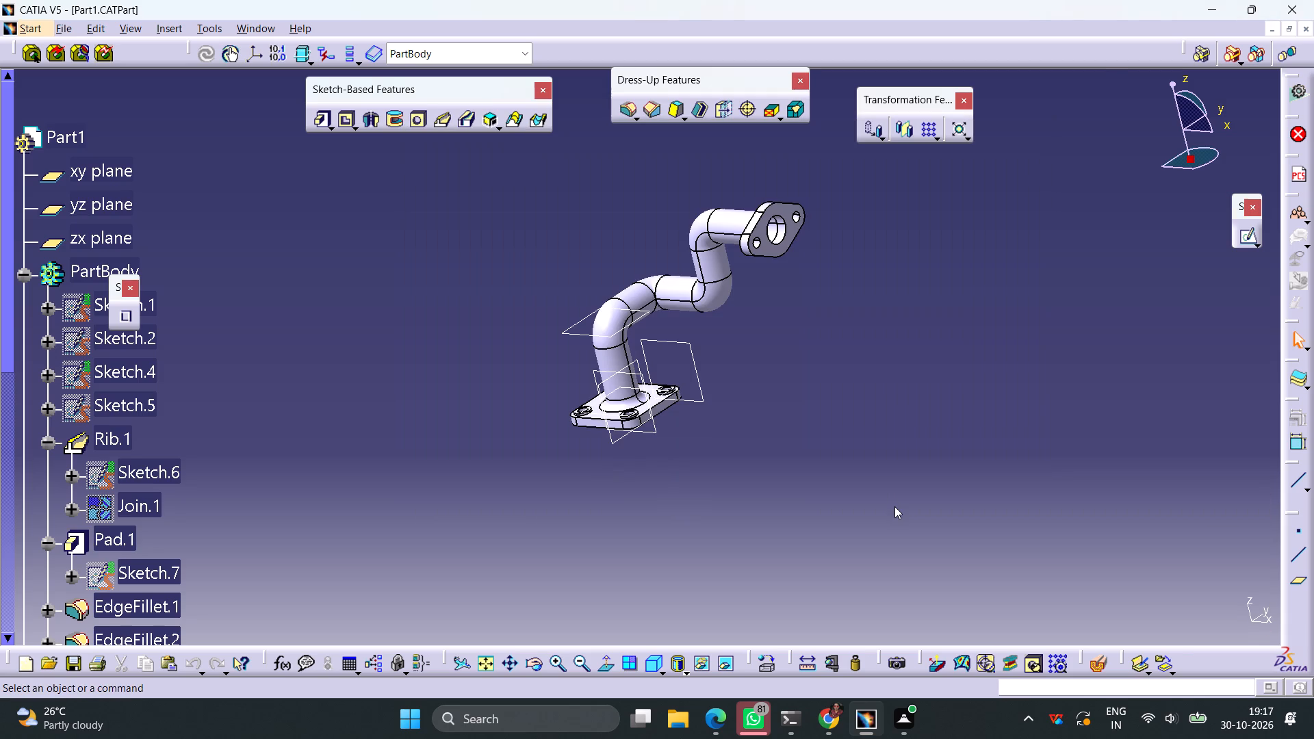
Create a new drawing with the ISO standard and a landscape A0 ISO sheet.
key("ctrl+n")
key("d")
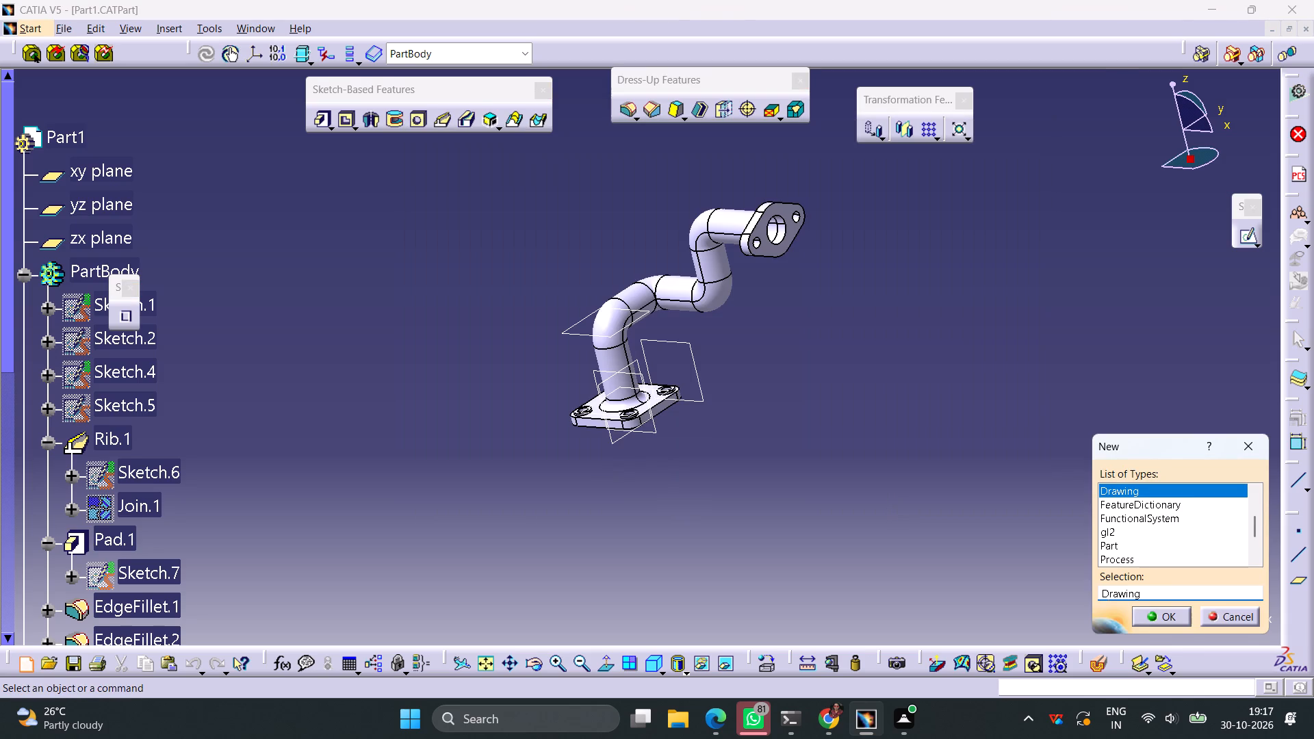
key("Return")
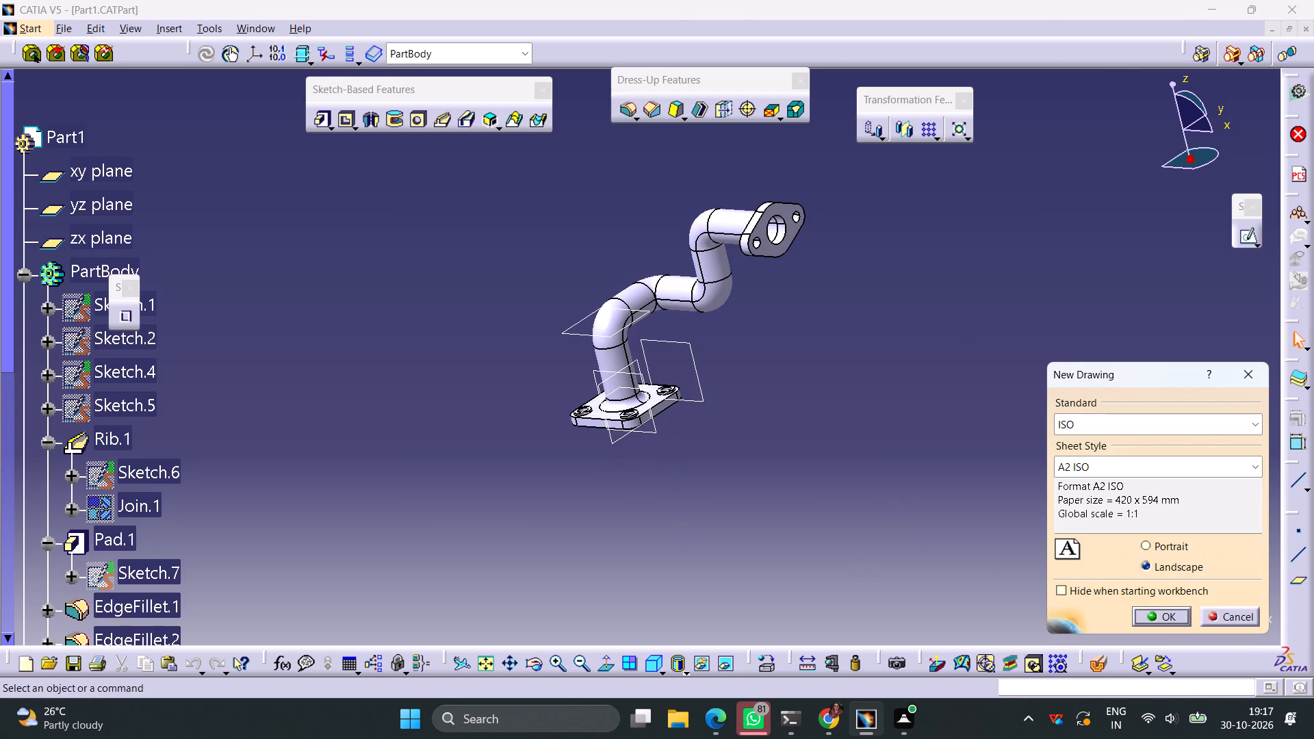
left_click(1233, 467)
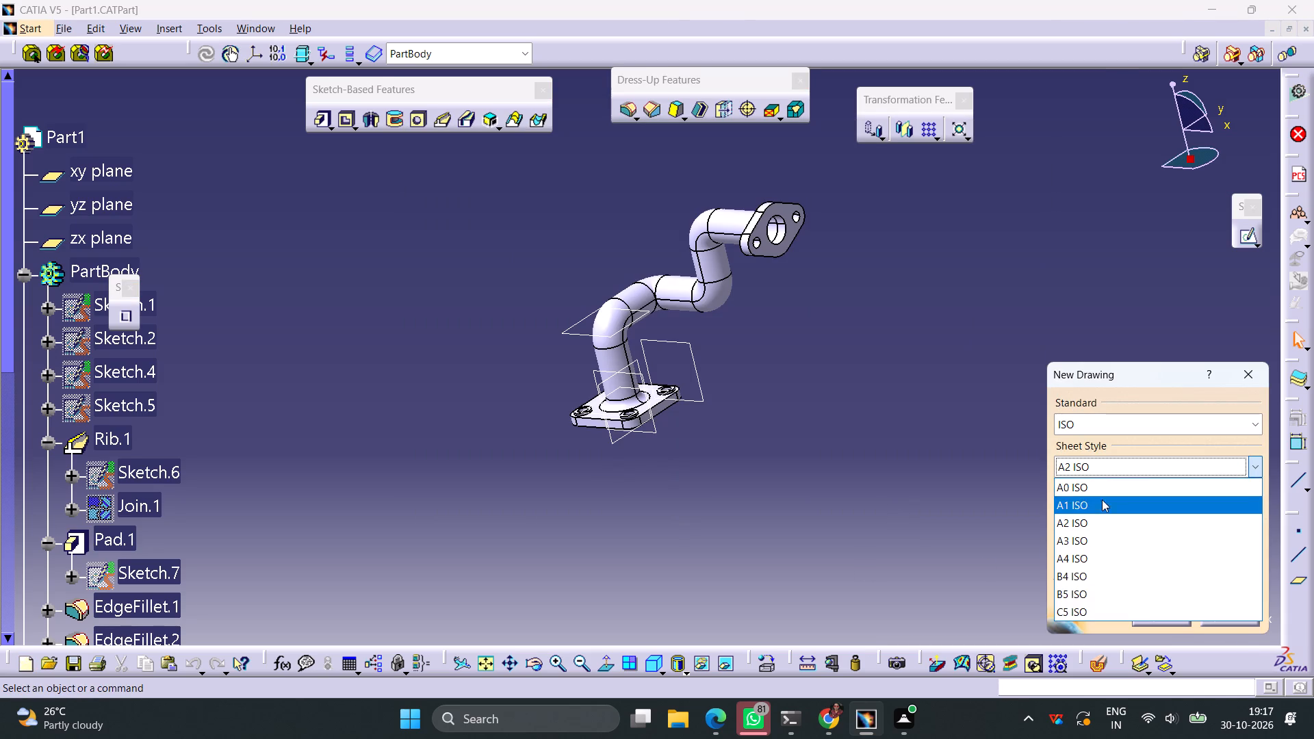
left_click(1081, 493)
left_click(1151, 617)
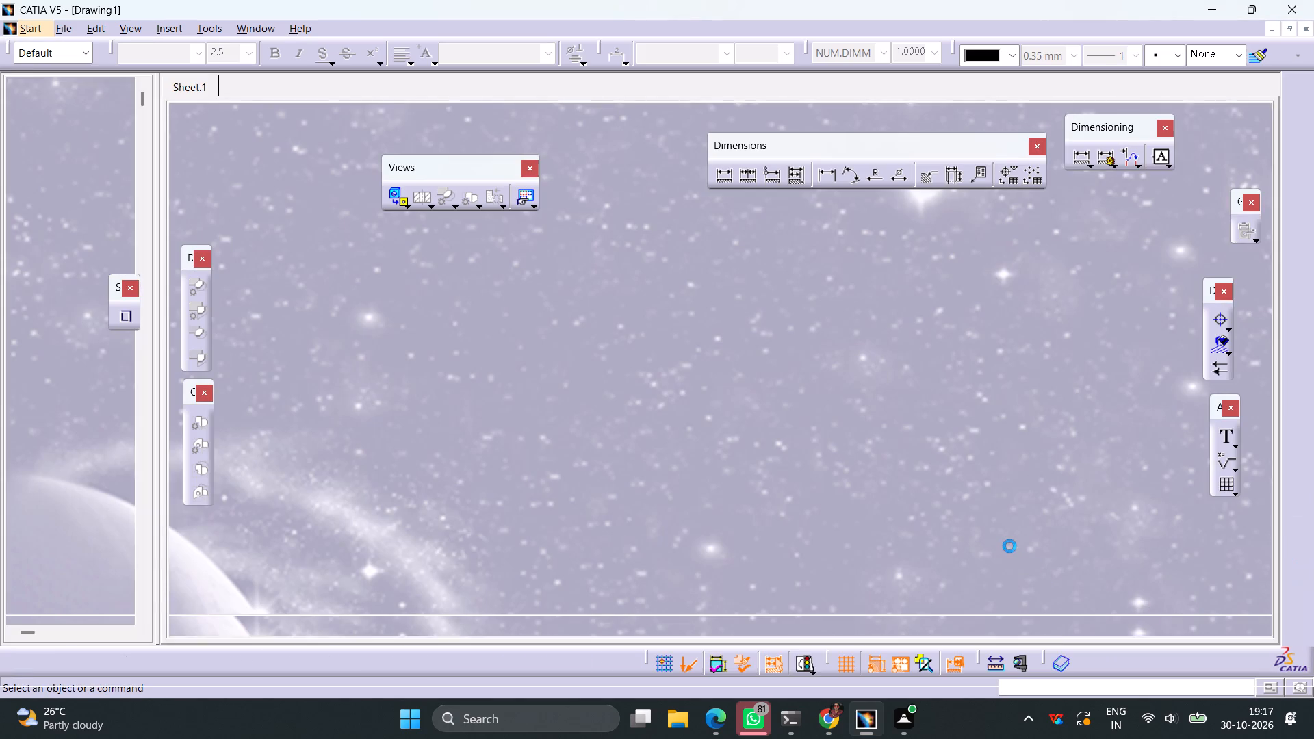
Set the sheet's projection method to third angle standard in its properties.
right_click(92, 129)
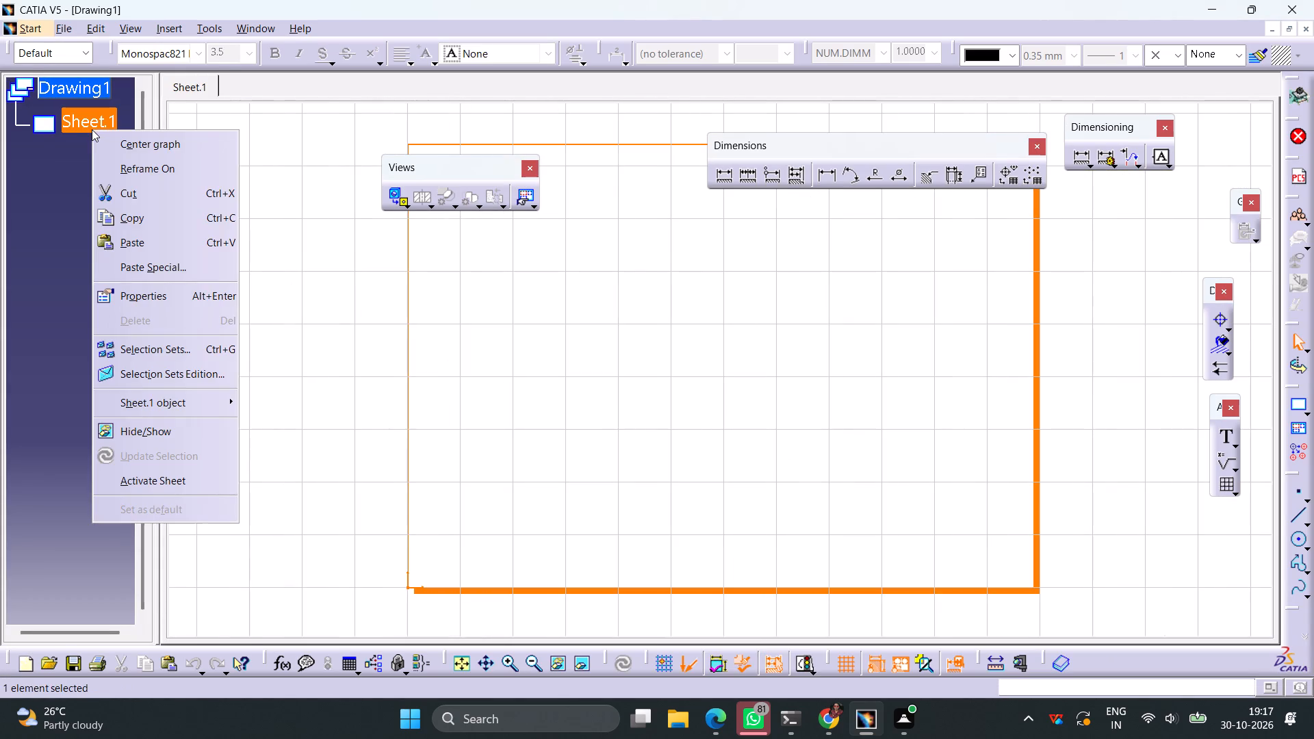
left_click(145, 290)
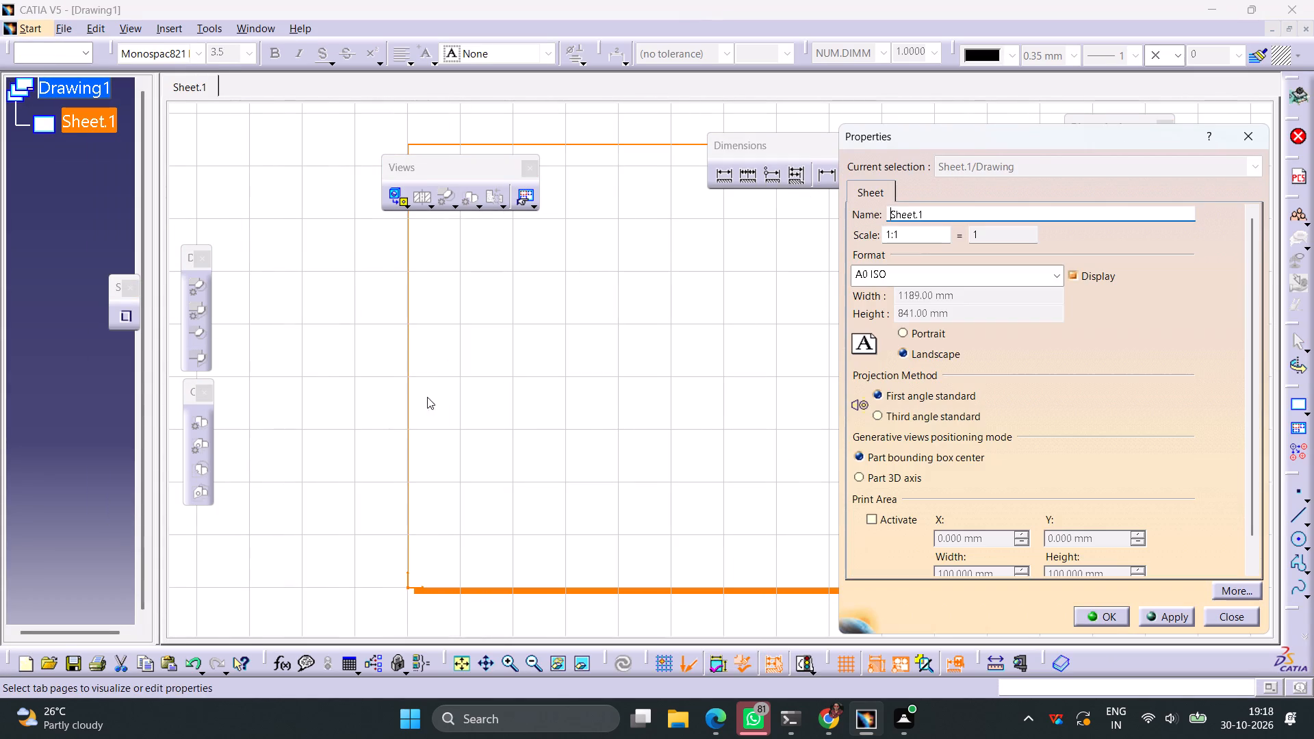
left_click(920, 414)
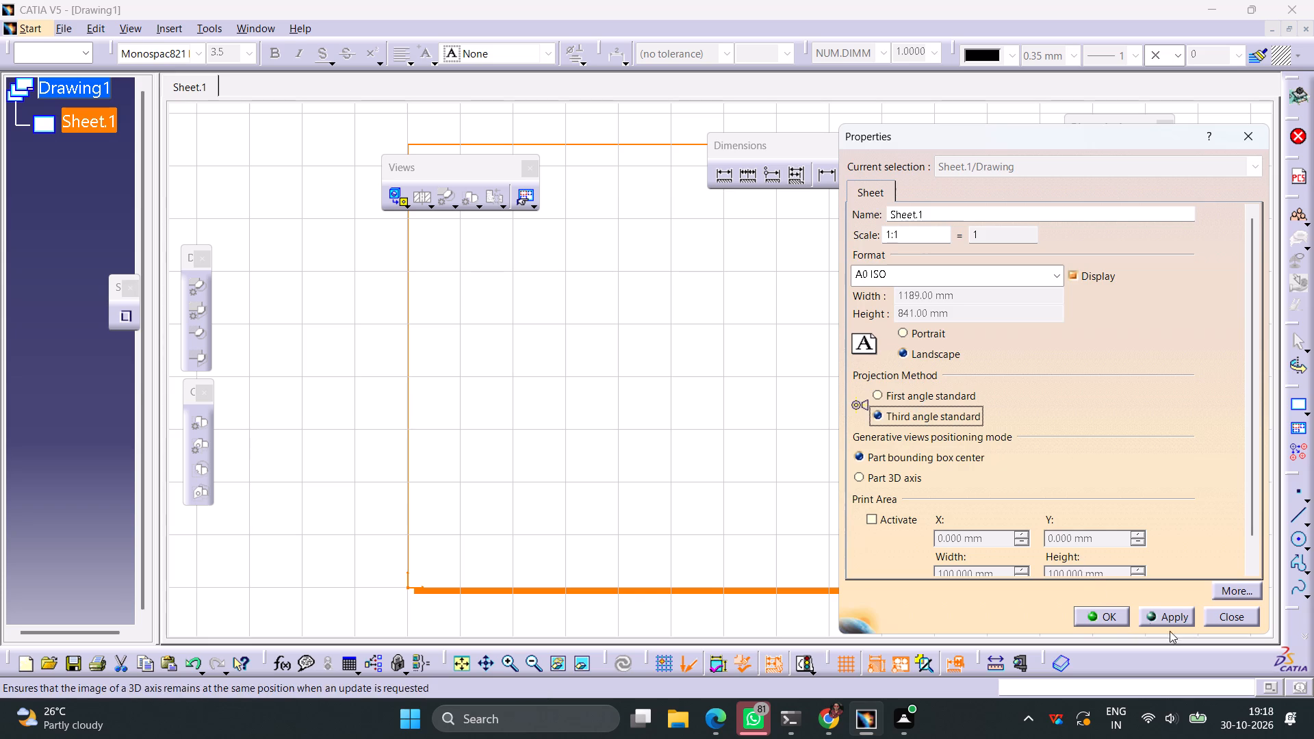
left_click(1170, 620)
left_click(1108, 615)
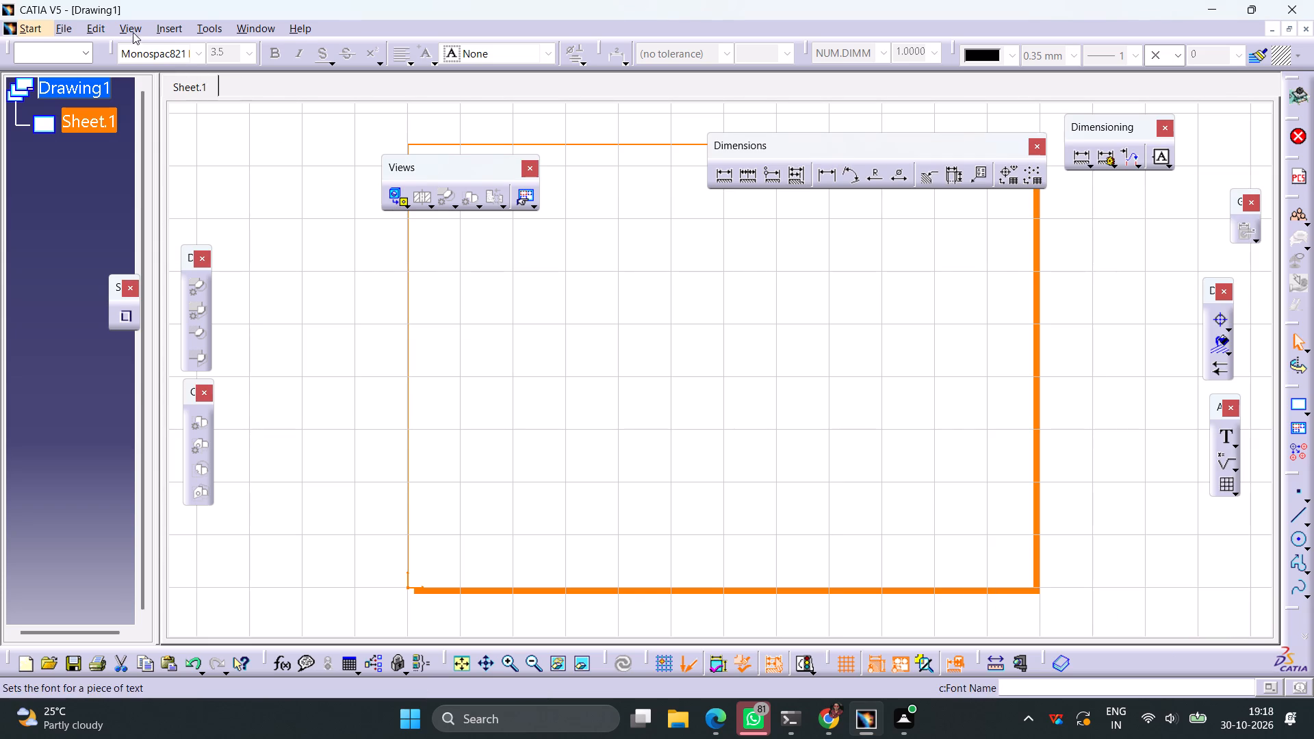
Switch to the sheet background and insert a frame with a title block.
left_click(91, 26)
left_click(144, 527)
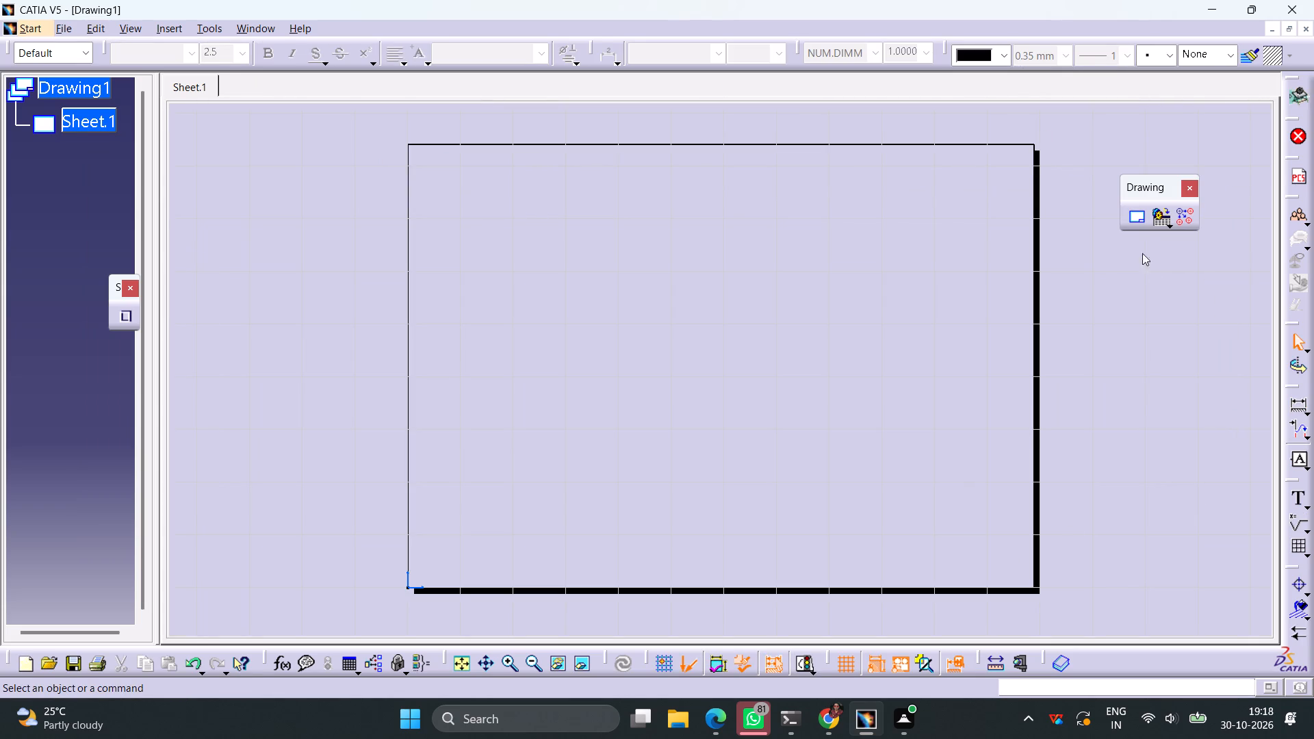
left_click(1135, 223)
left_click(1139, 673)
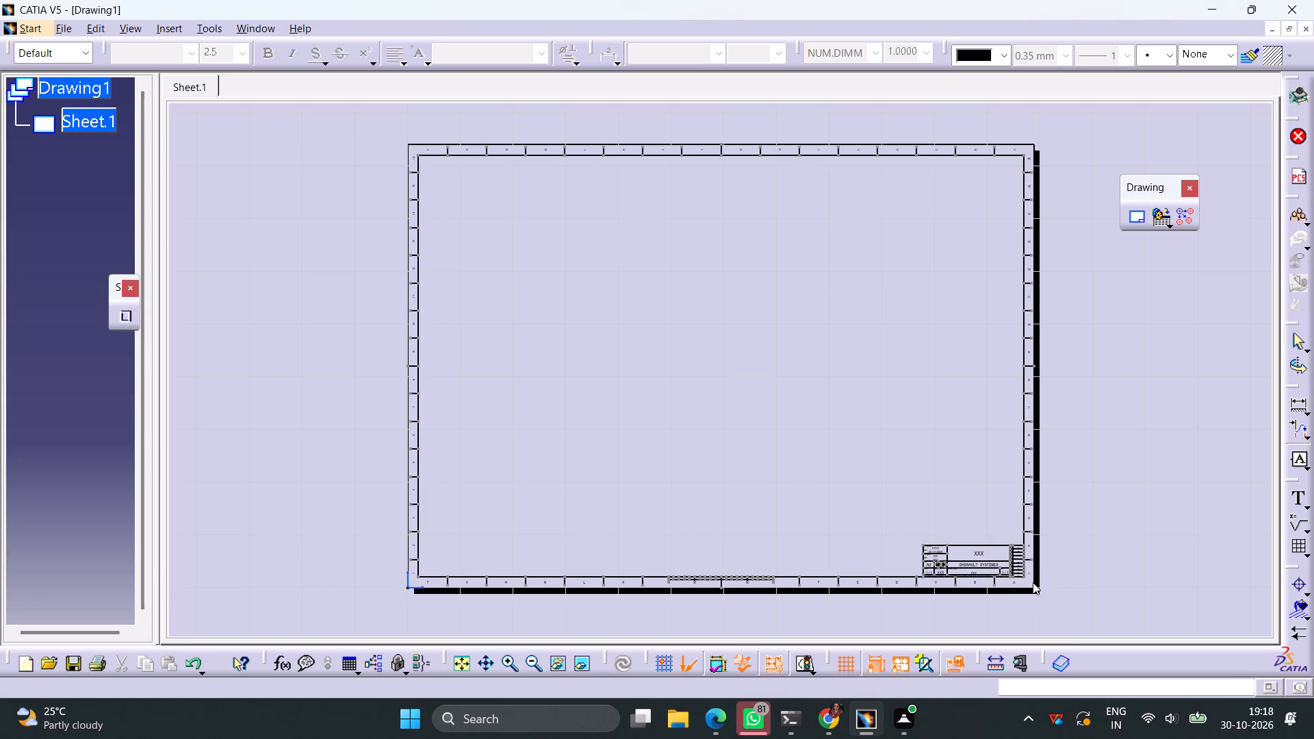
Replace the placeholder drawing title in the title block with INTERNSHIP.
middle_click_drag(968, 586, 978, 482, "ctrl")
middle_click_drag(1035, 569, 751, 180)
middle_click_drag(935, 350, 519, 130)
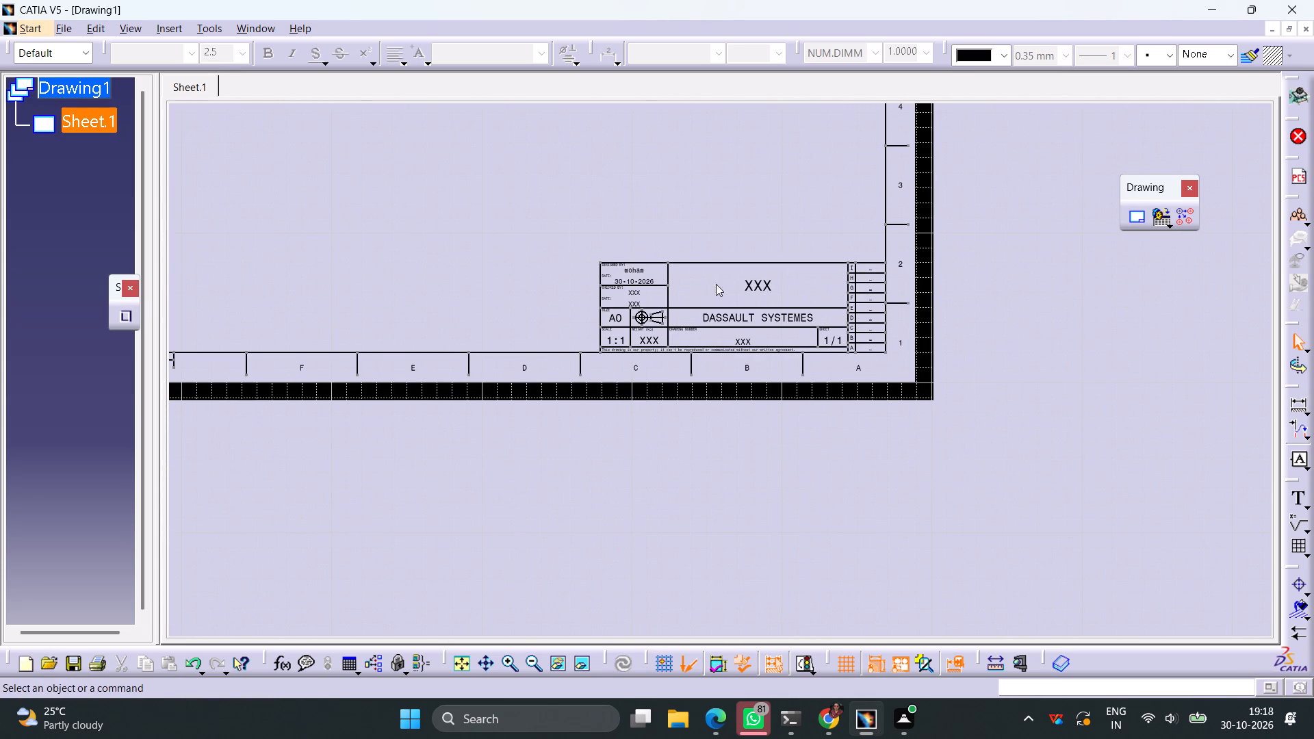
double_click(764, 285)
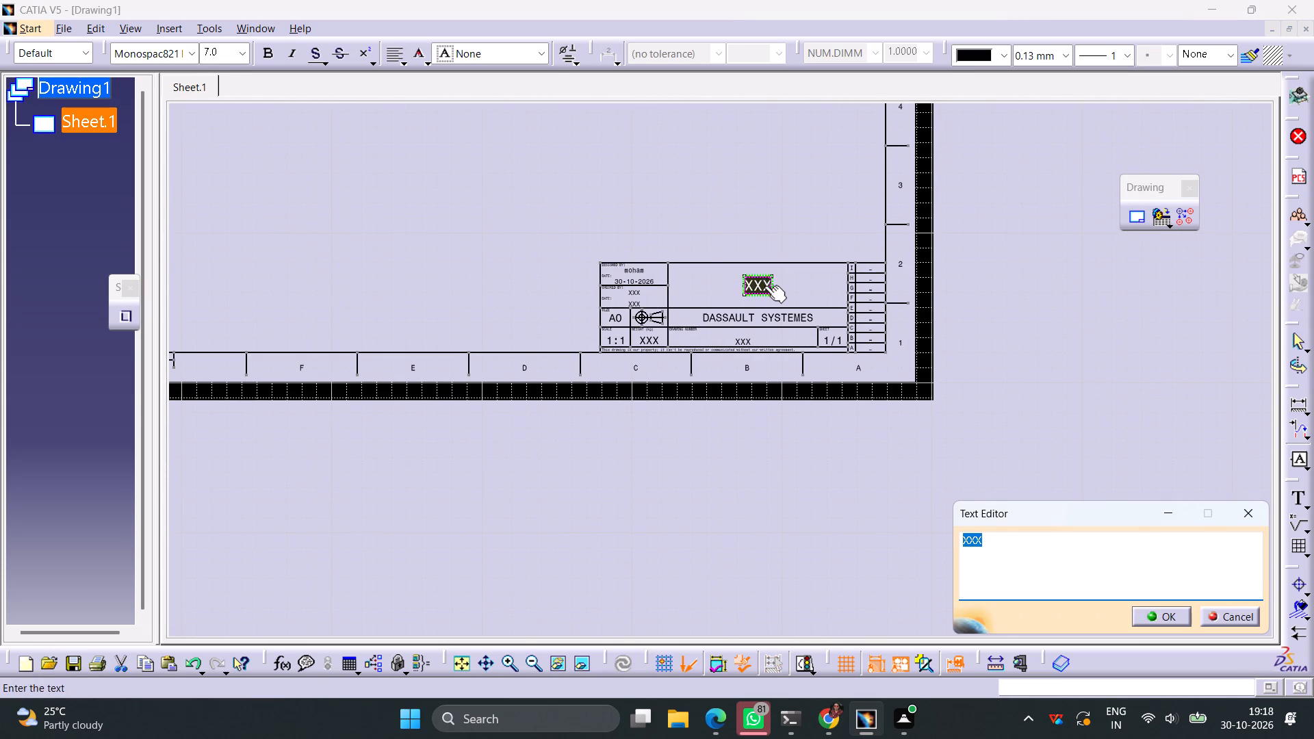
type("INTERNSHIP")
key("Return")
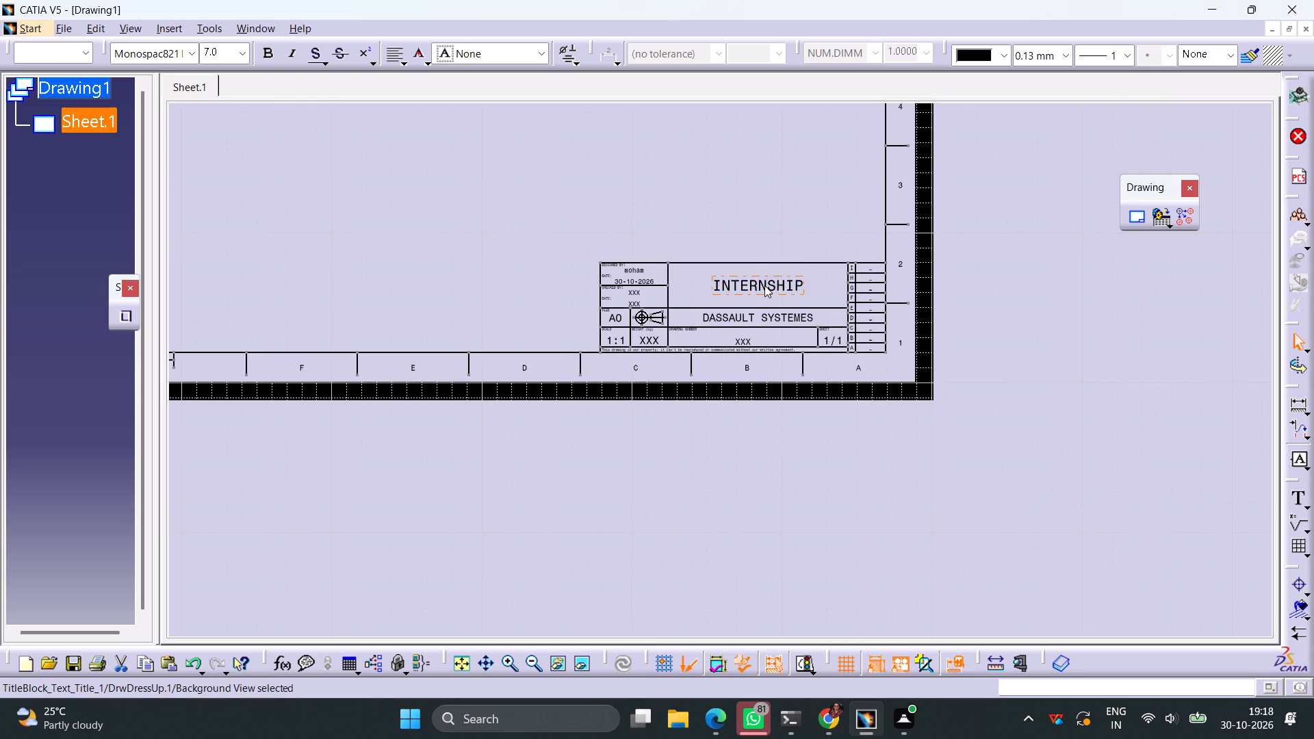
Enter the designer's first name in the title block's designed-by field.
double_click(630, 271)
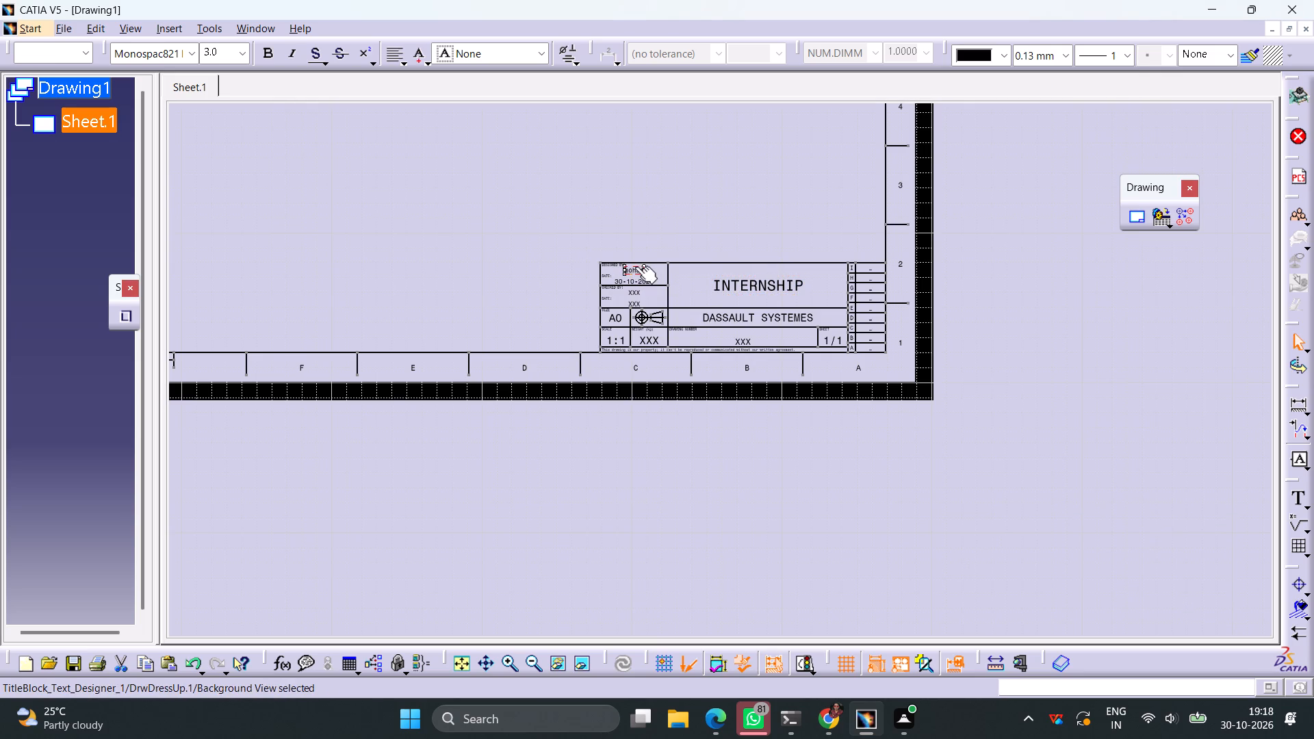
double_click(635, 268)
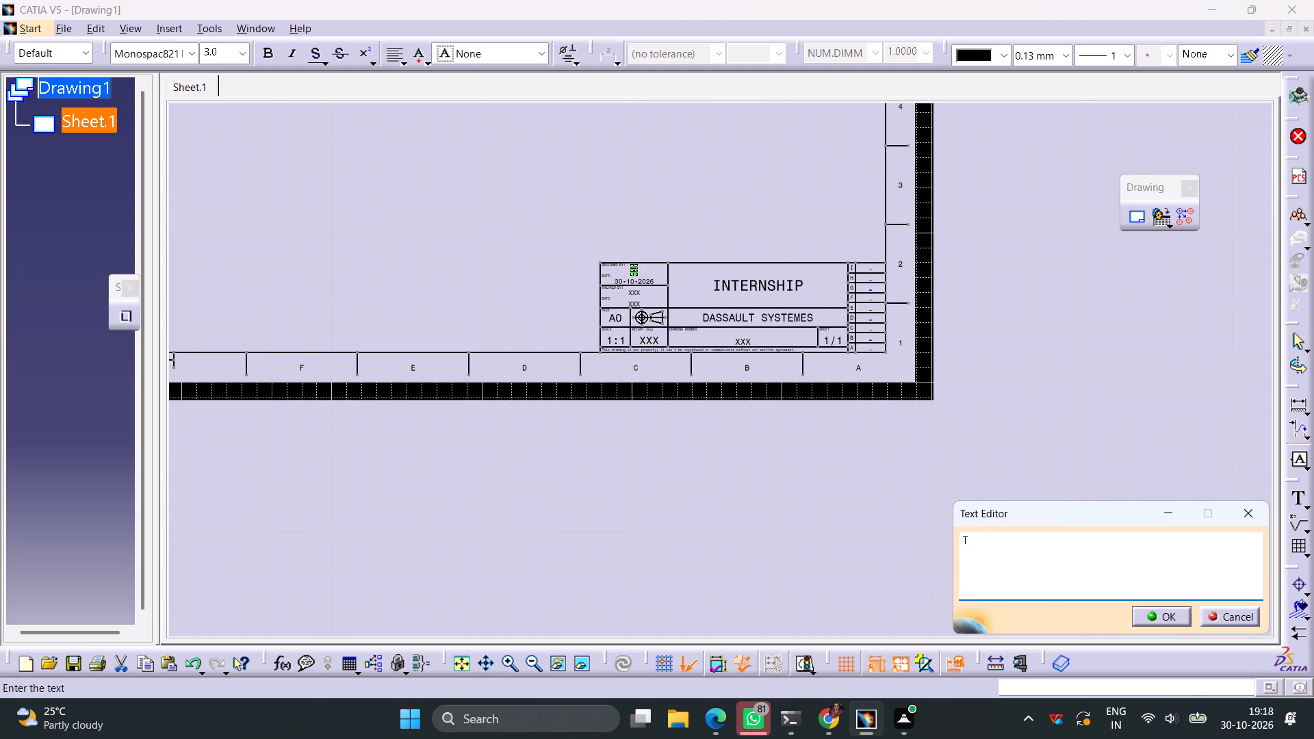
type("alib")
key("Return")
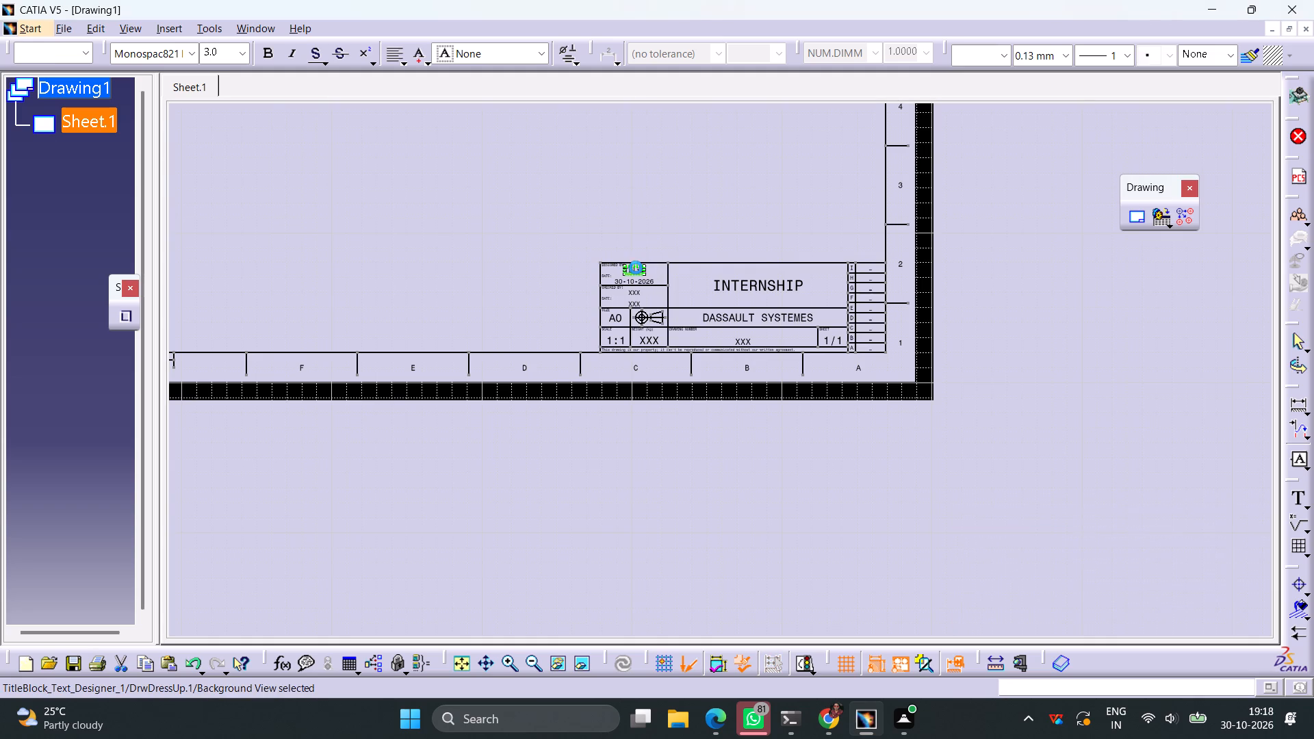
Replace the company text DASSAULT SYSTEMES in the title block with Part Model.
double_click(736, 317)
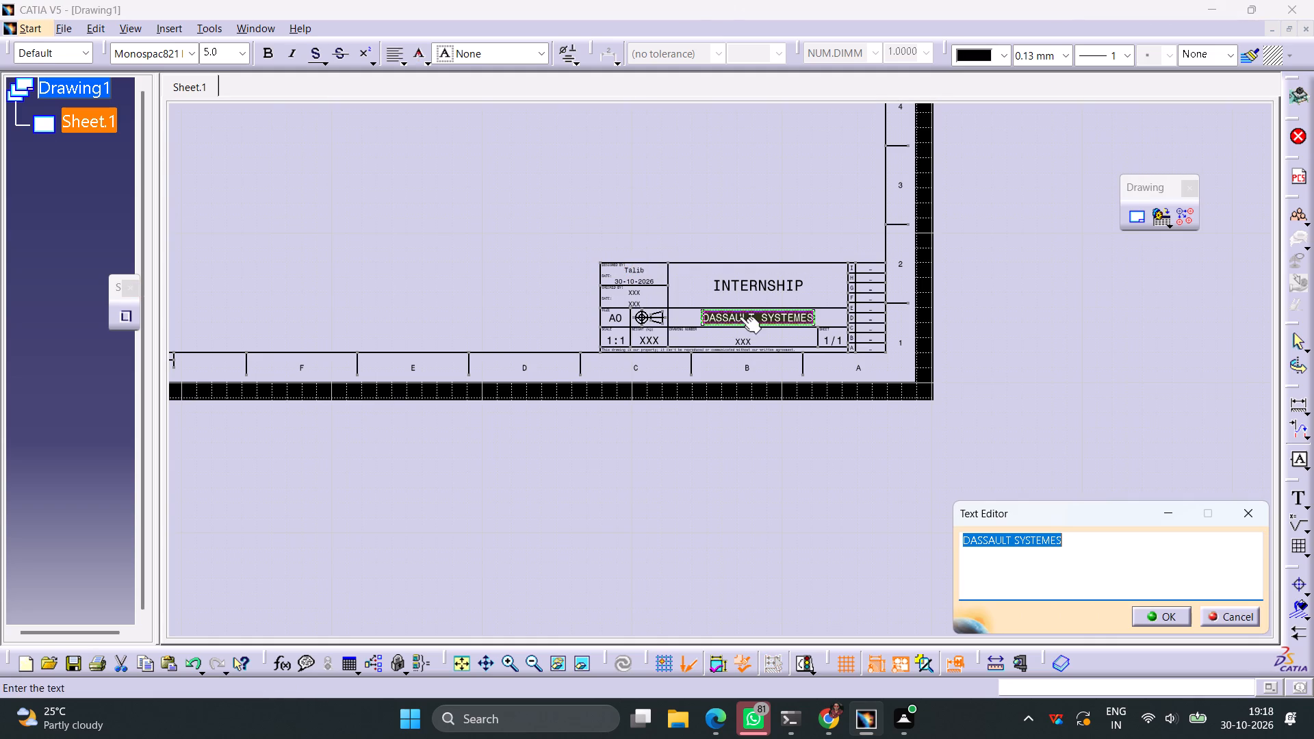
type("art")
key("space")
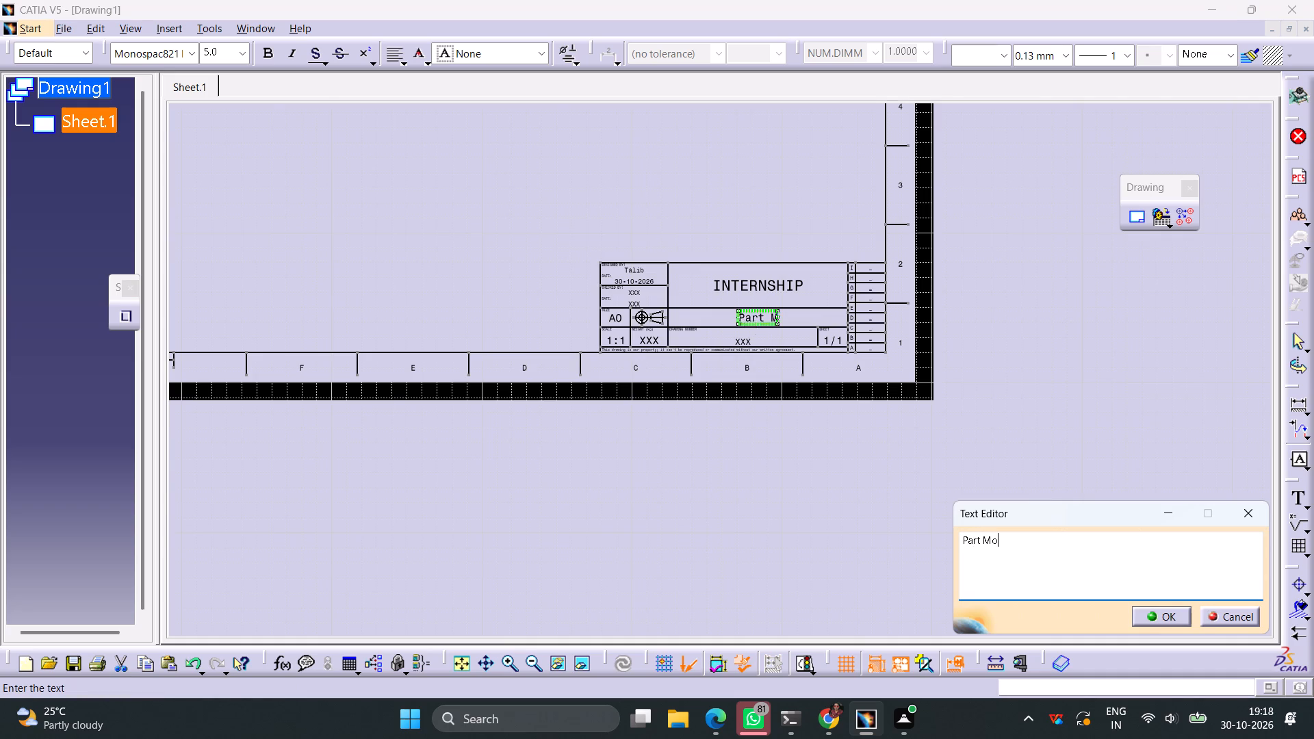
key("BackSpace")
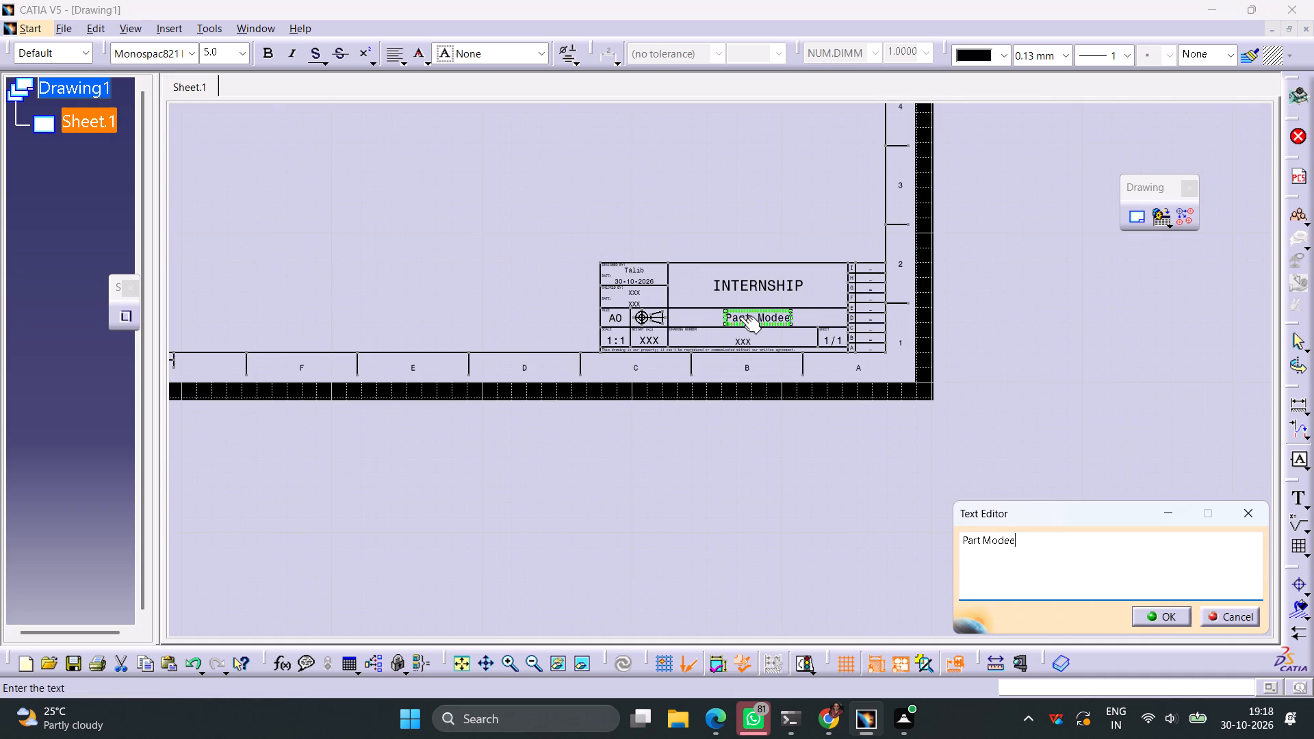
key("l")
key("Return")
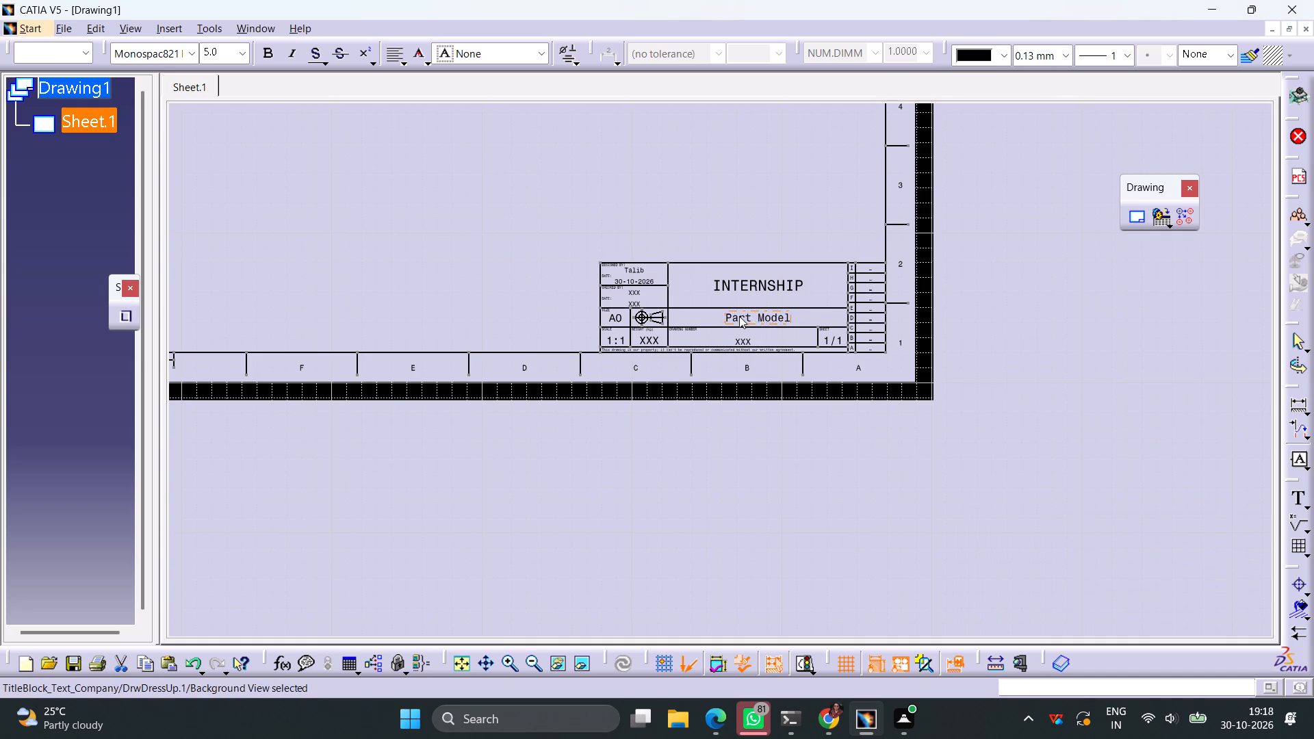
Set the drawing number in the title block to 01.
double_click(744, 343)
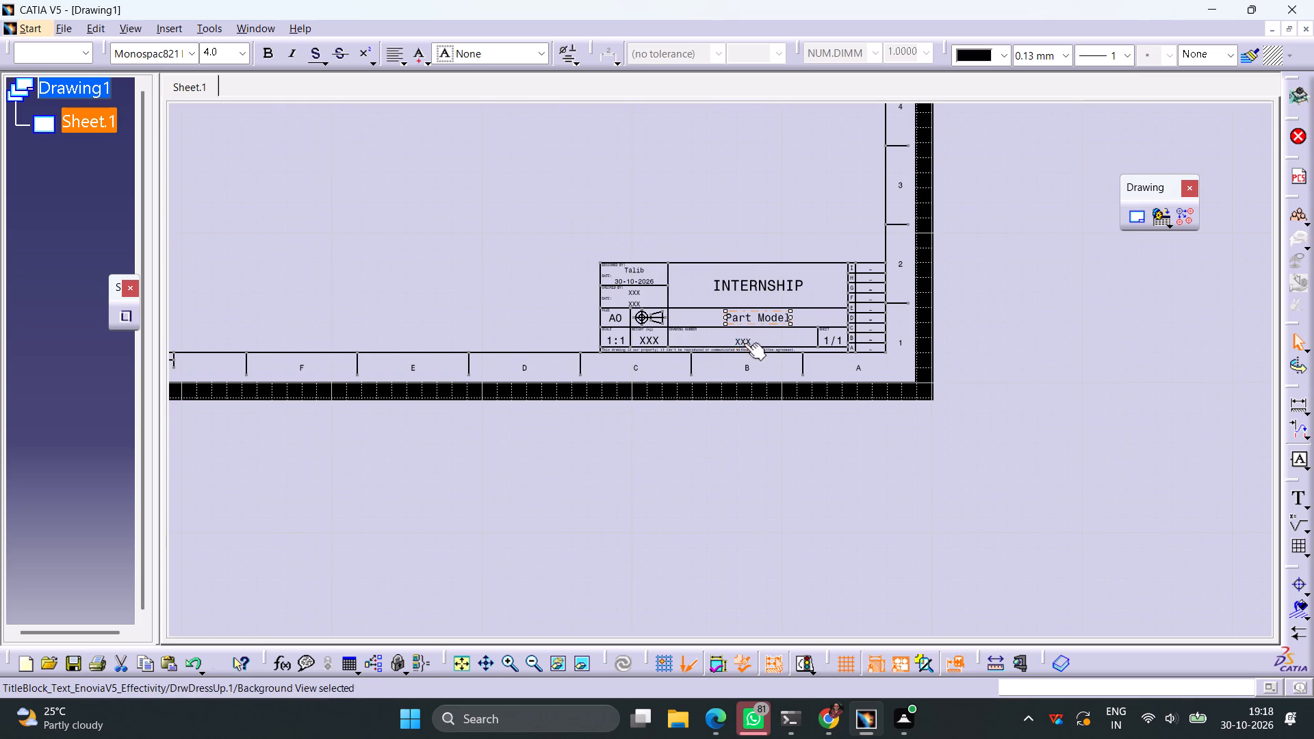
type("01")
key("Return")
Leave the title block's background editing and return the sheet to its working views.
middle_click_drag(550, 244, 539, 350, "ctrl")
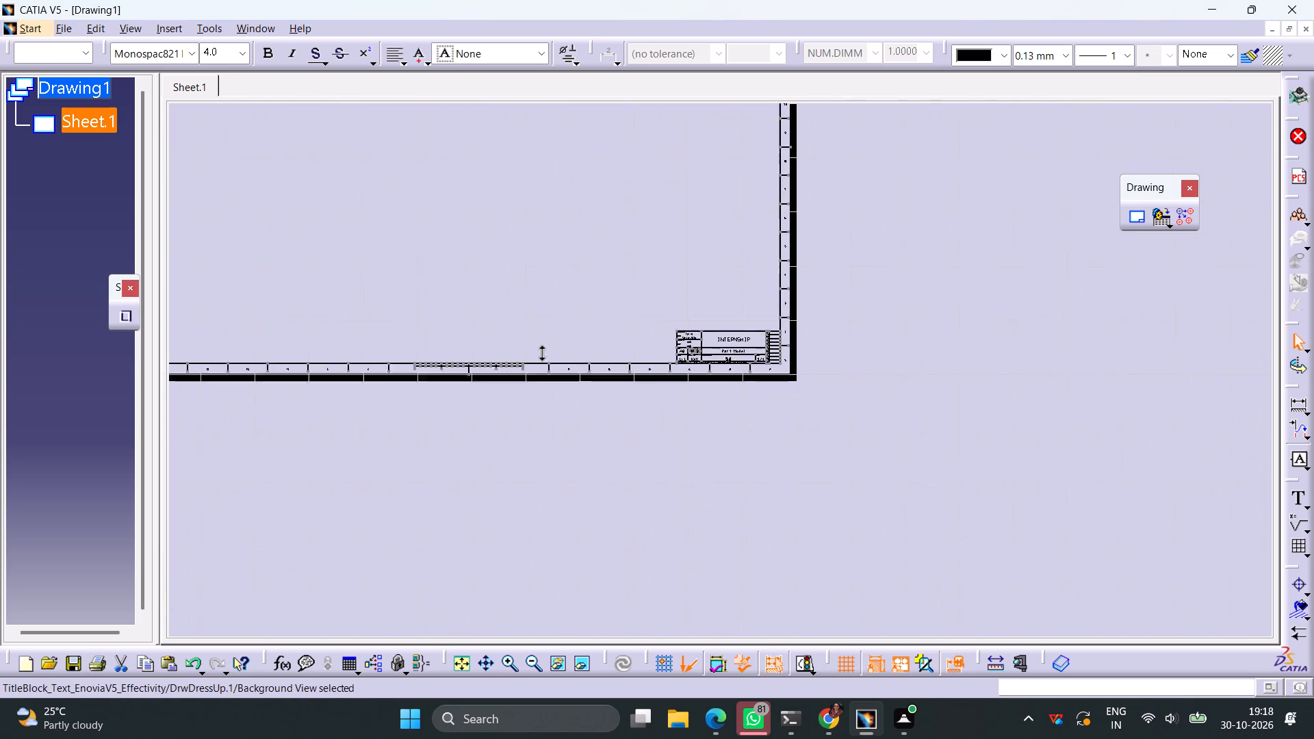
middle_click_drag(539, 350, 539, 352, "ctrl")
left_click(92, 29)
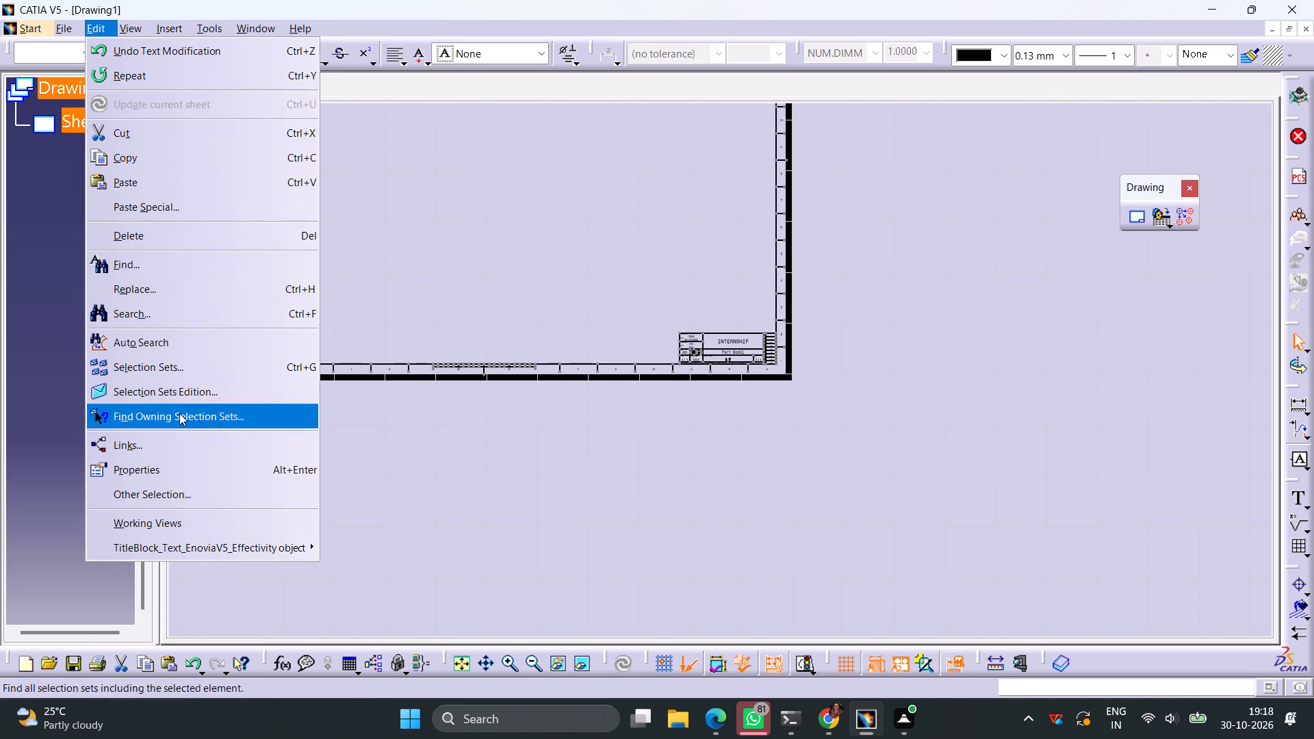
left_click(164, 516)
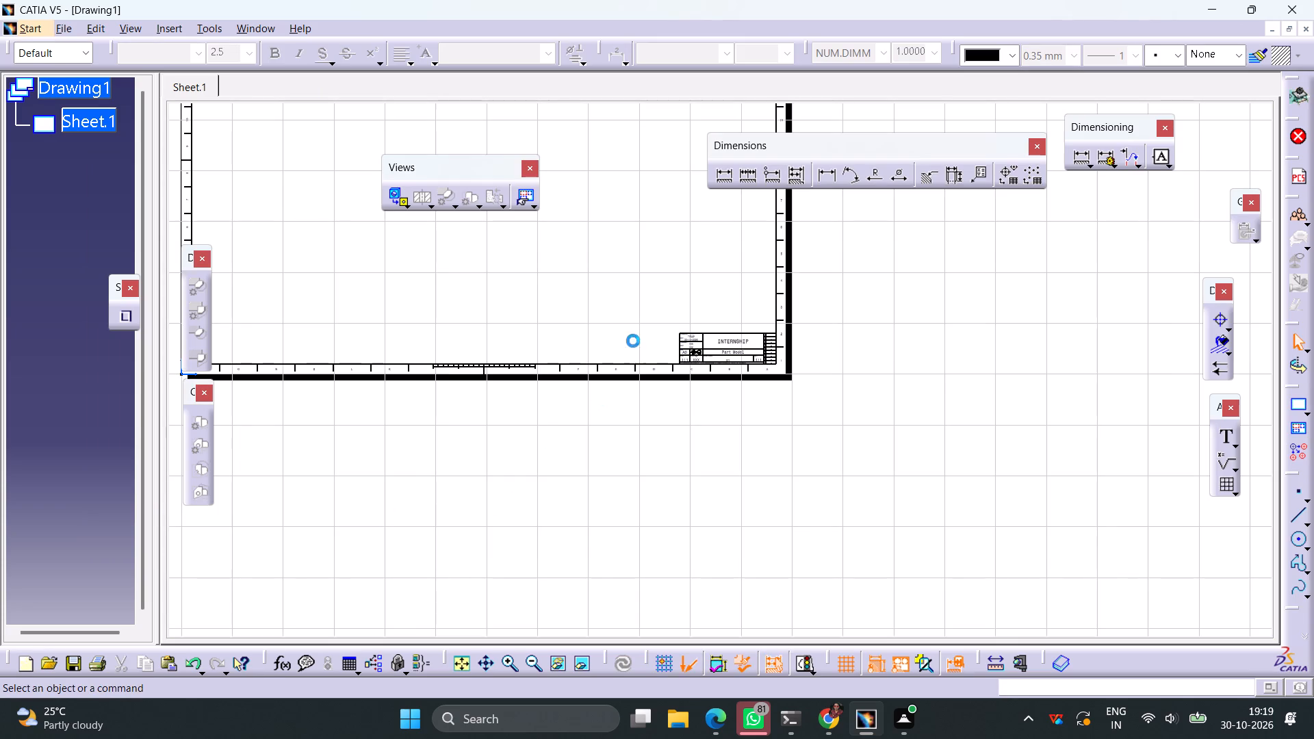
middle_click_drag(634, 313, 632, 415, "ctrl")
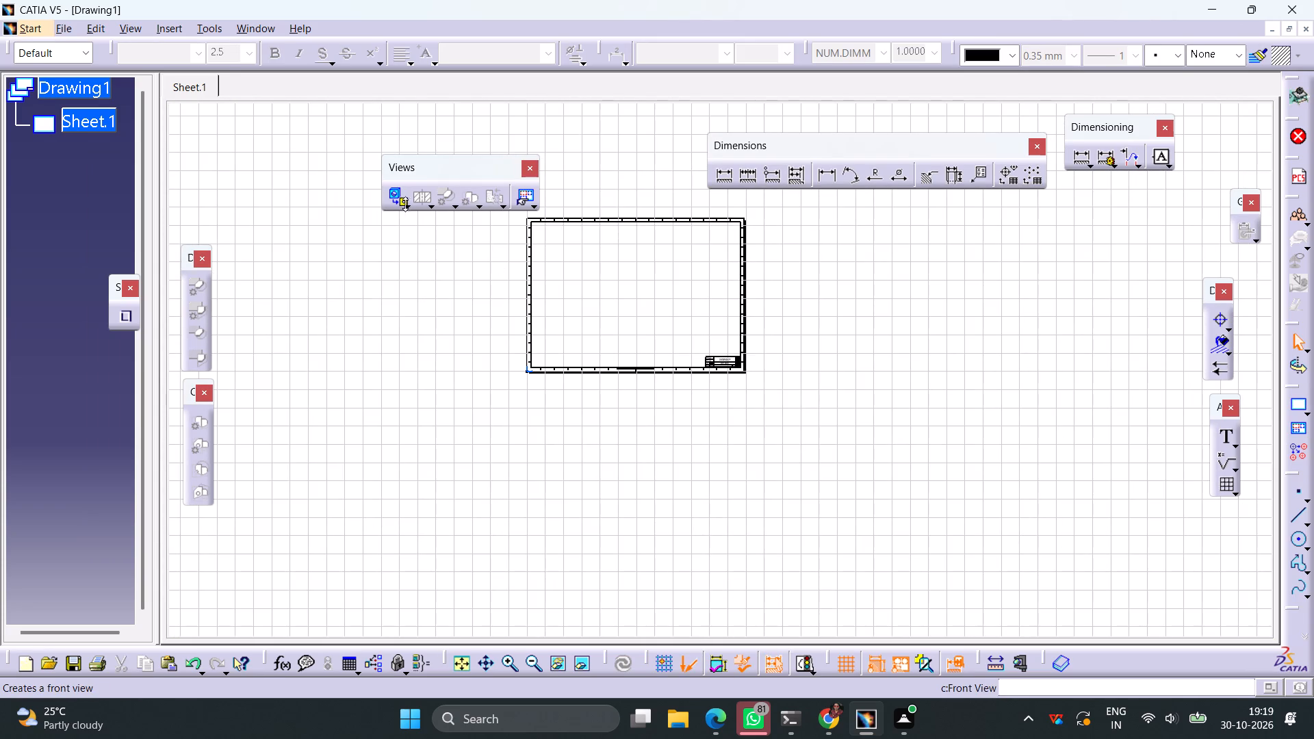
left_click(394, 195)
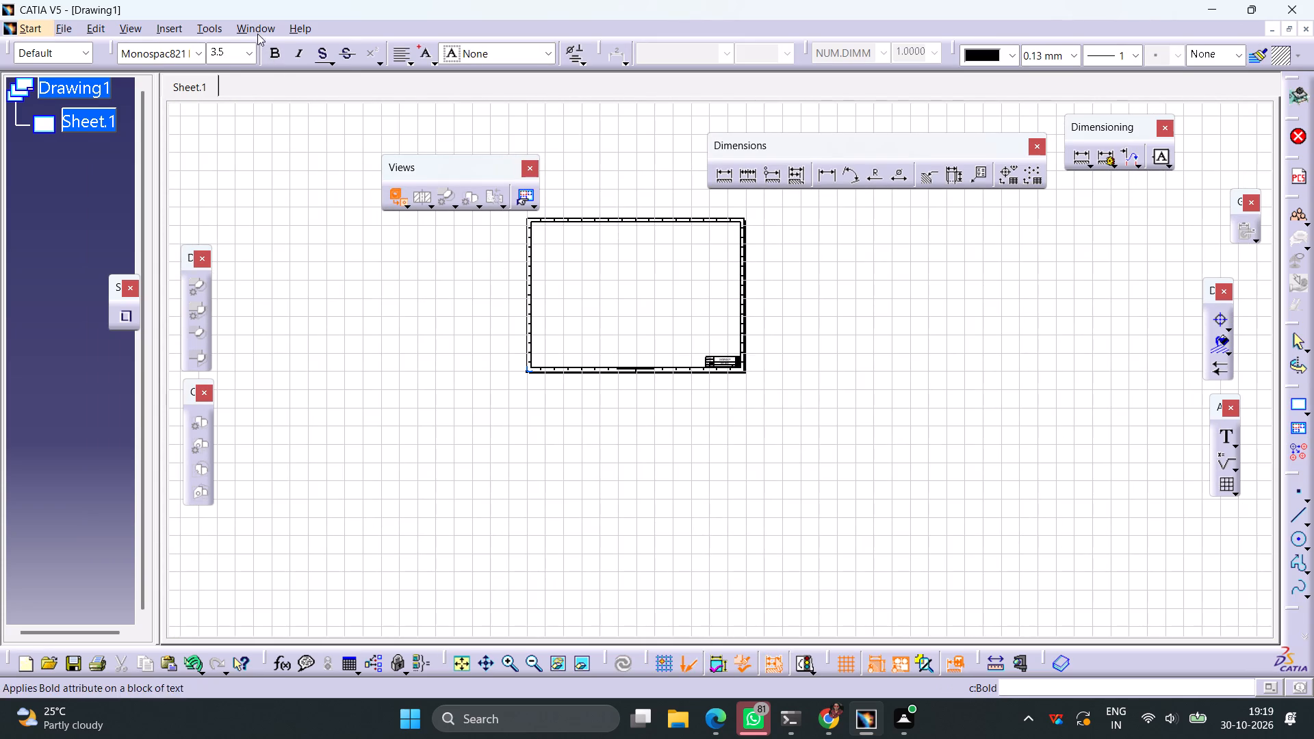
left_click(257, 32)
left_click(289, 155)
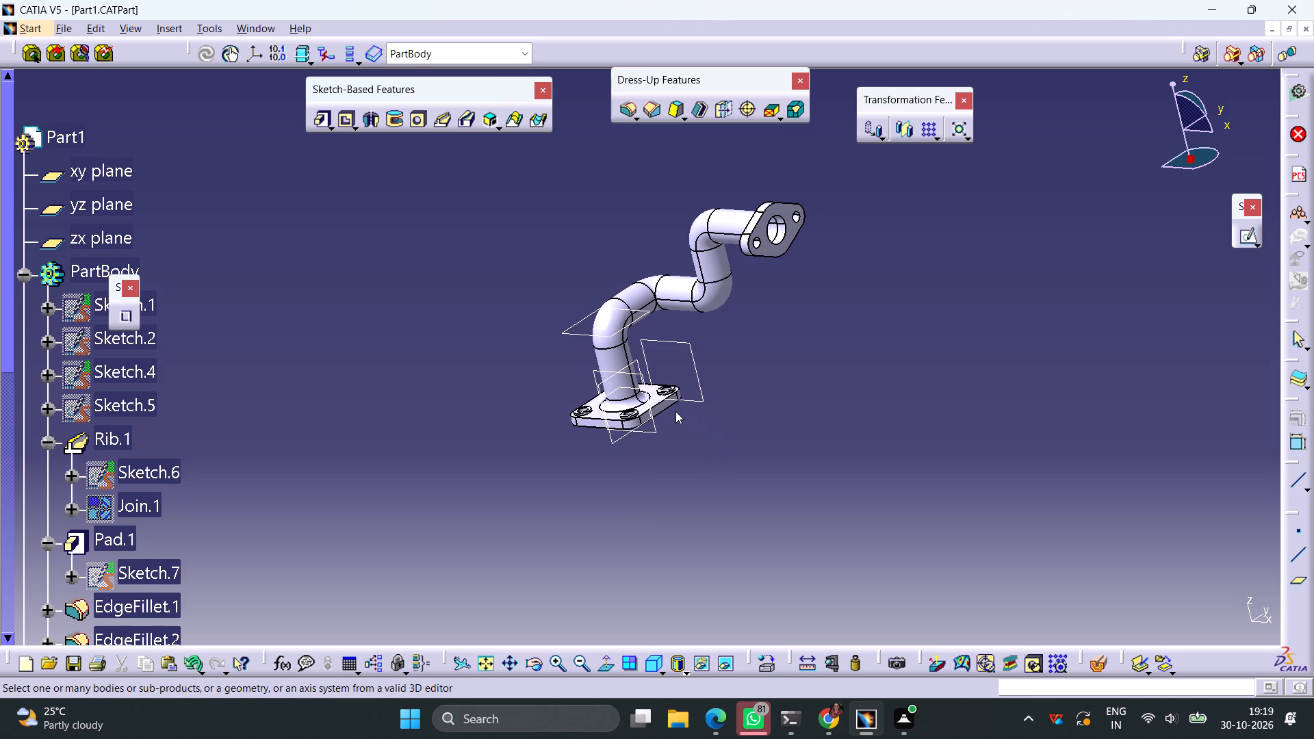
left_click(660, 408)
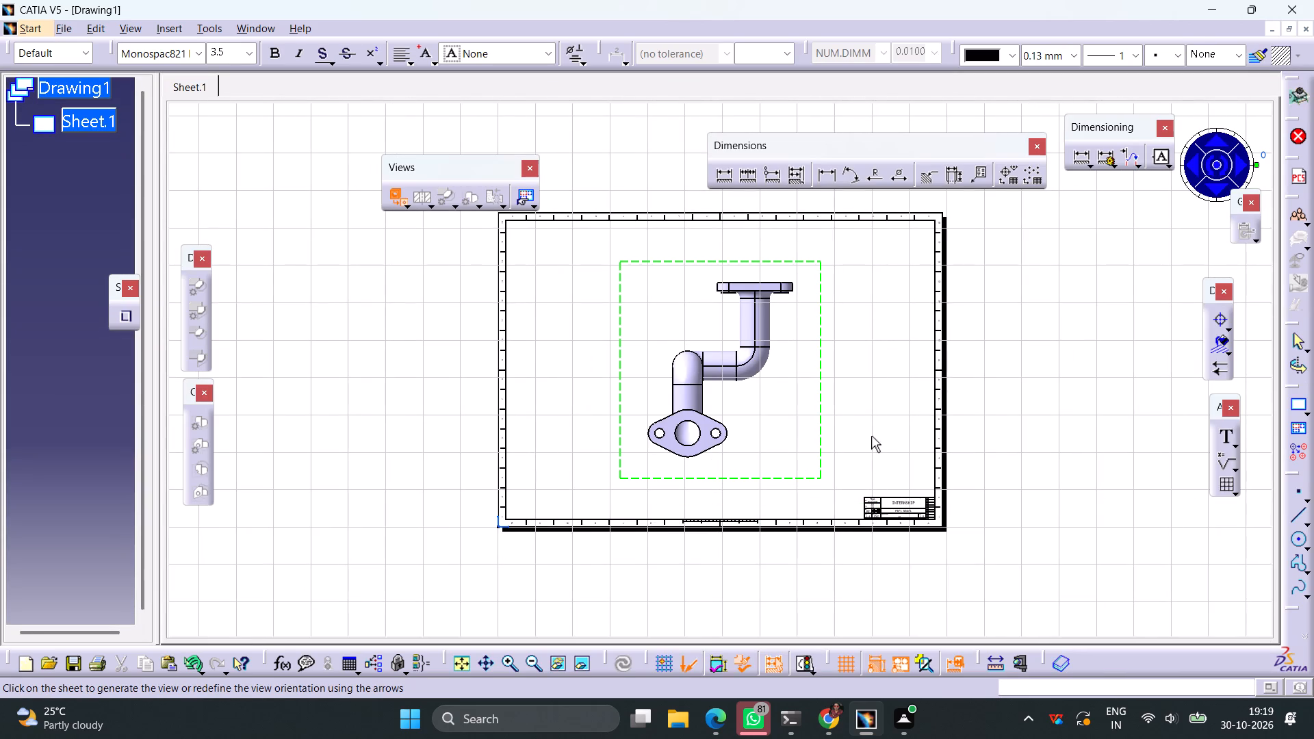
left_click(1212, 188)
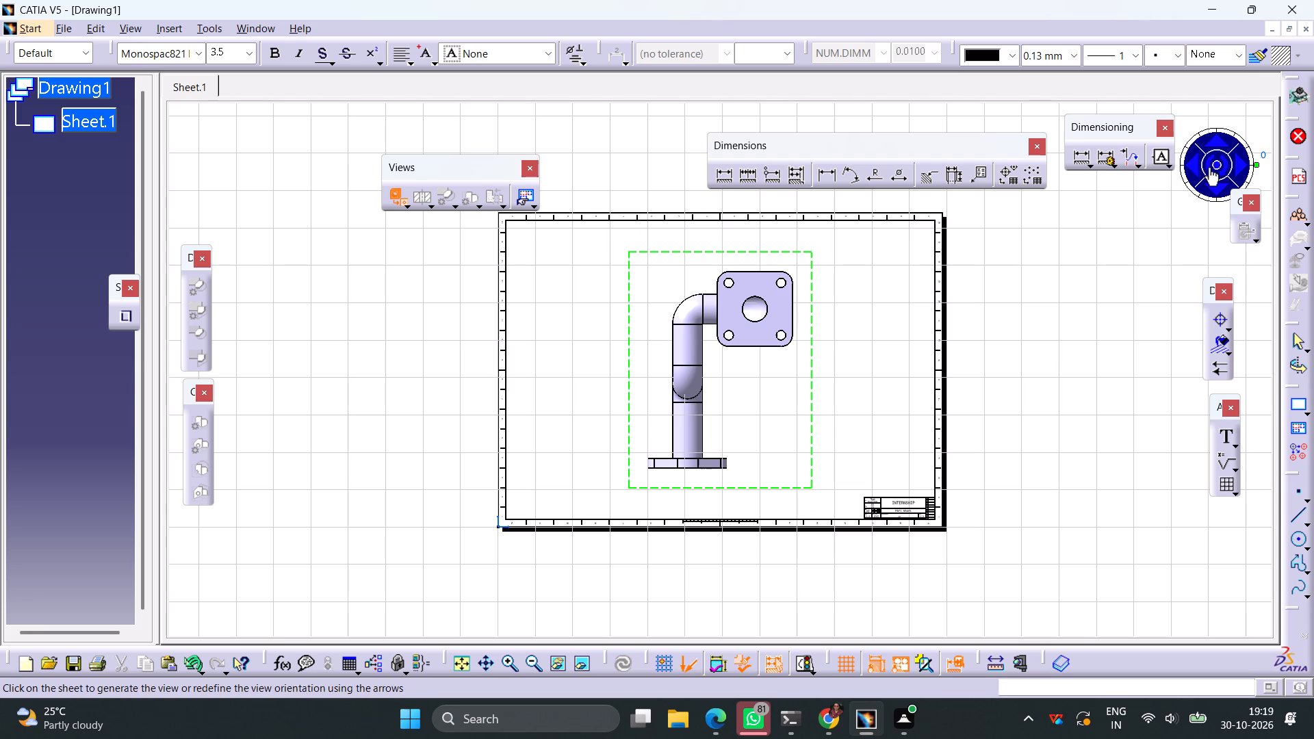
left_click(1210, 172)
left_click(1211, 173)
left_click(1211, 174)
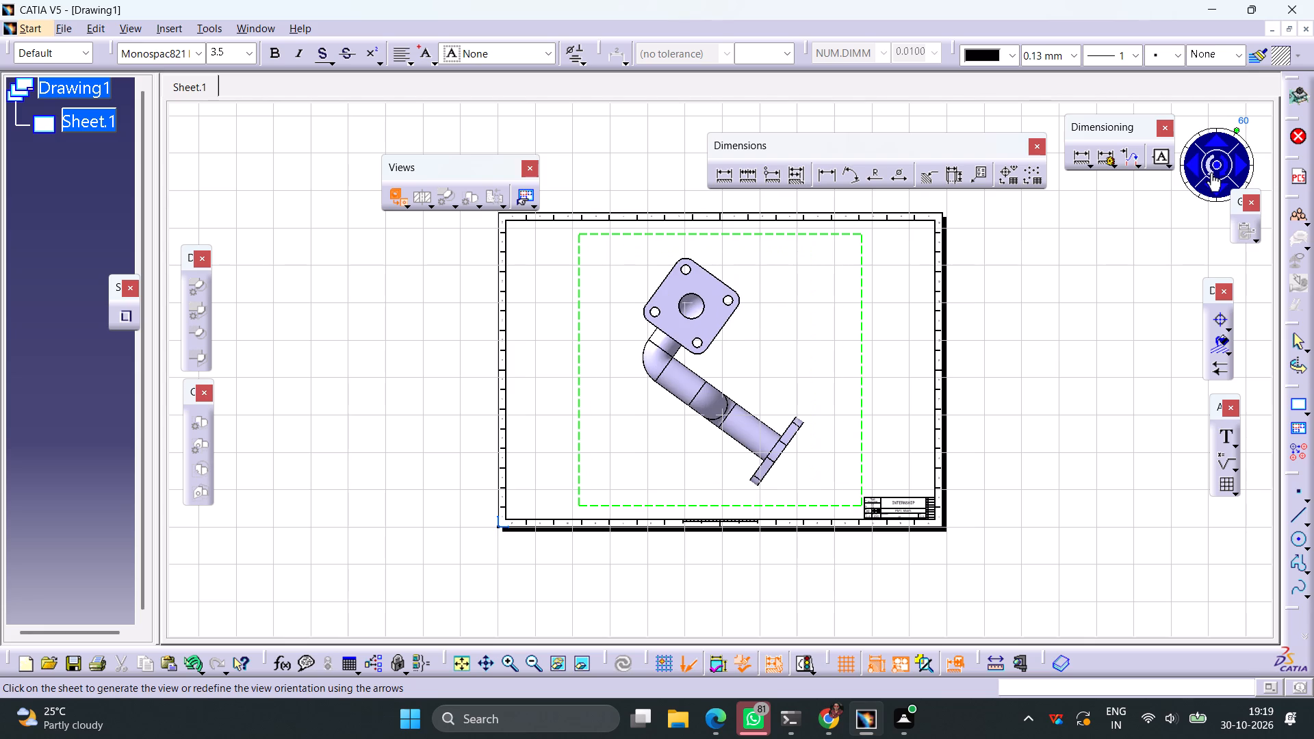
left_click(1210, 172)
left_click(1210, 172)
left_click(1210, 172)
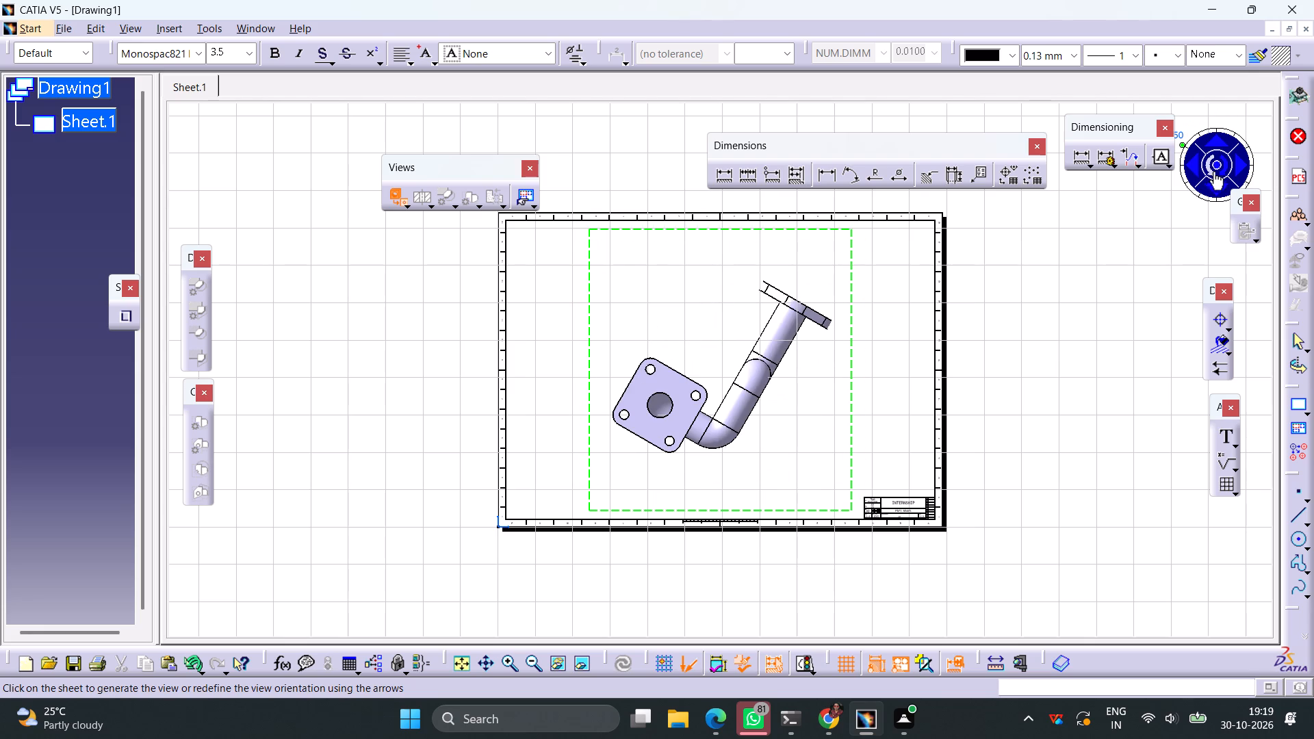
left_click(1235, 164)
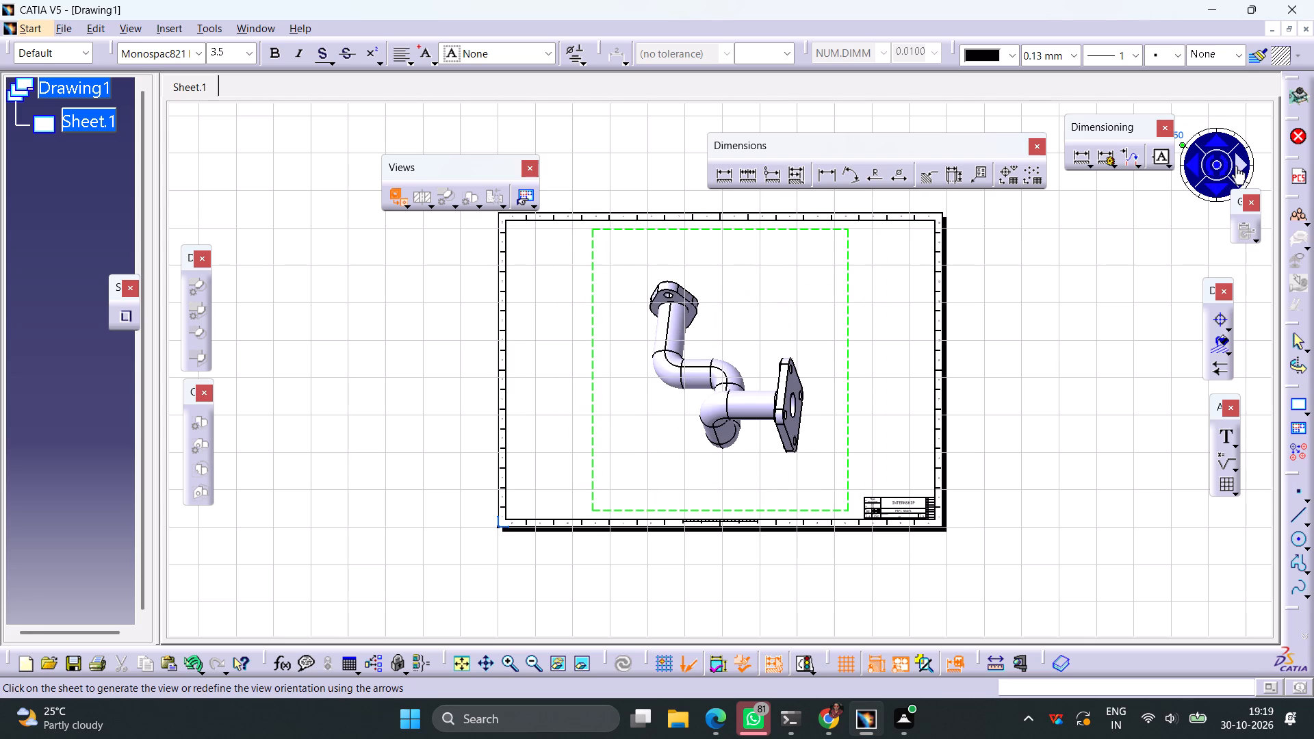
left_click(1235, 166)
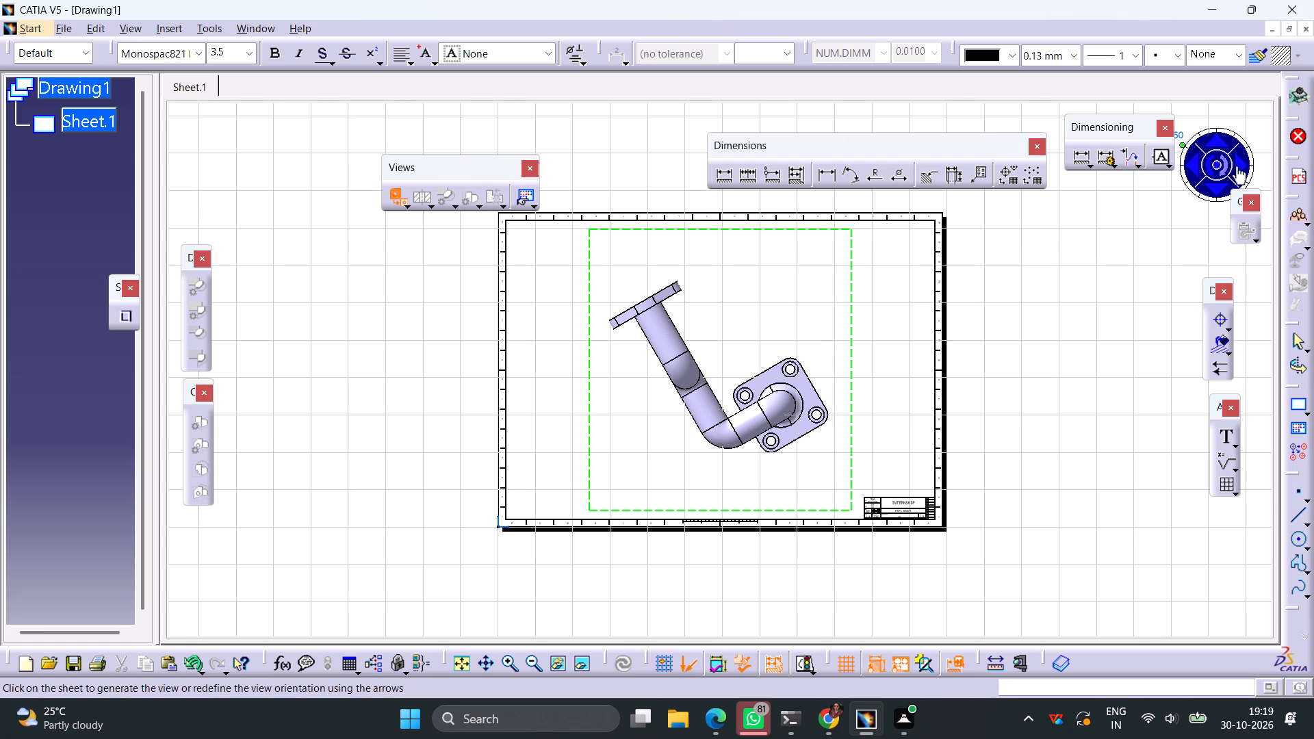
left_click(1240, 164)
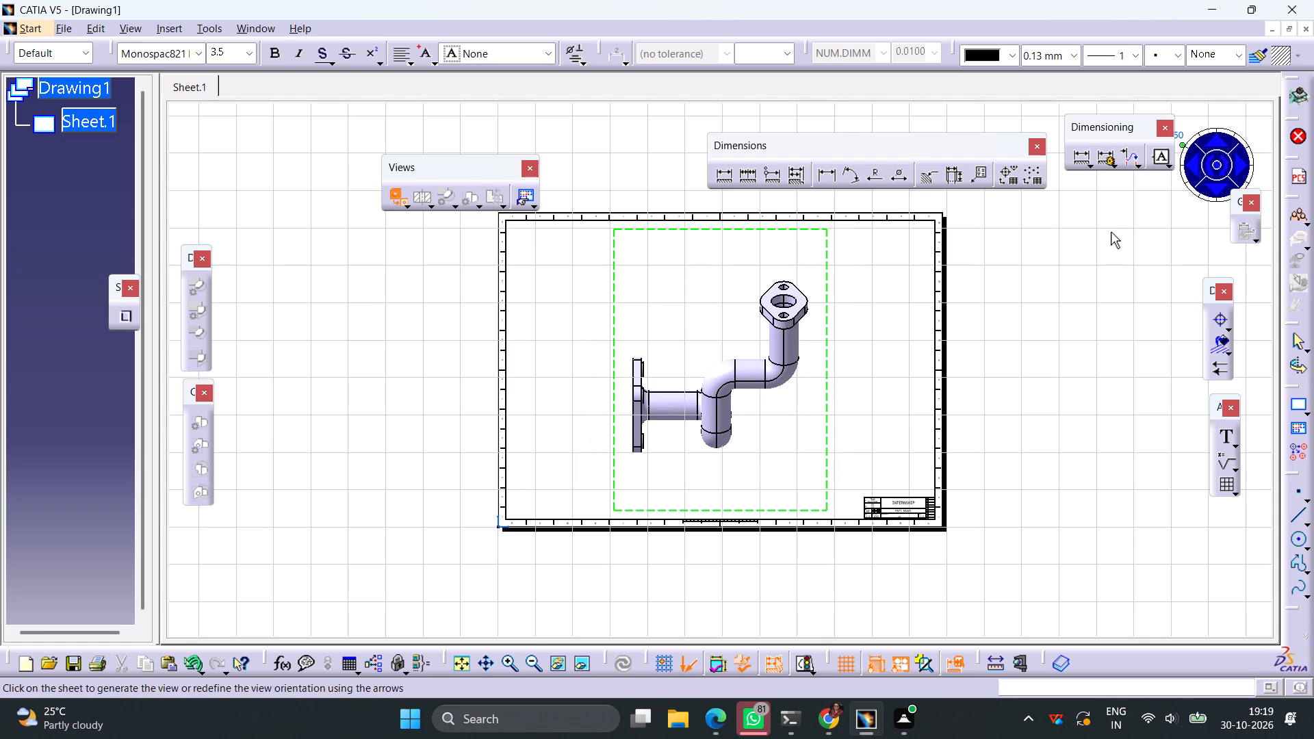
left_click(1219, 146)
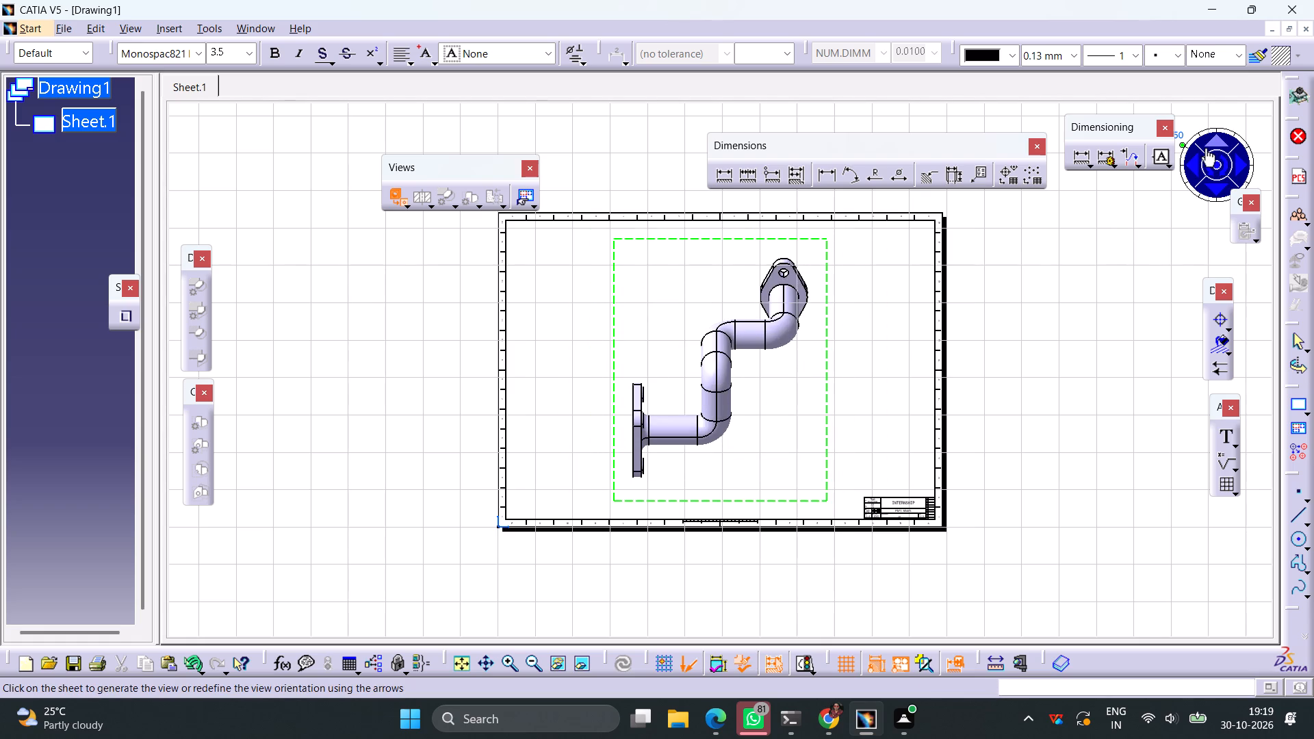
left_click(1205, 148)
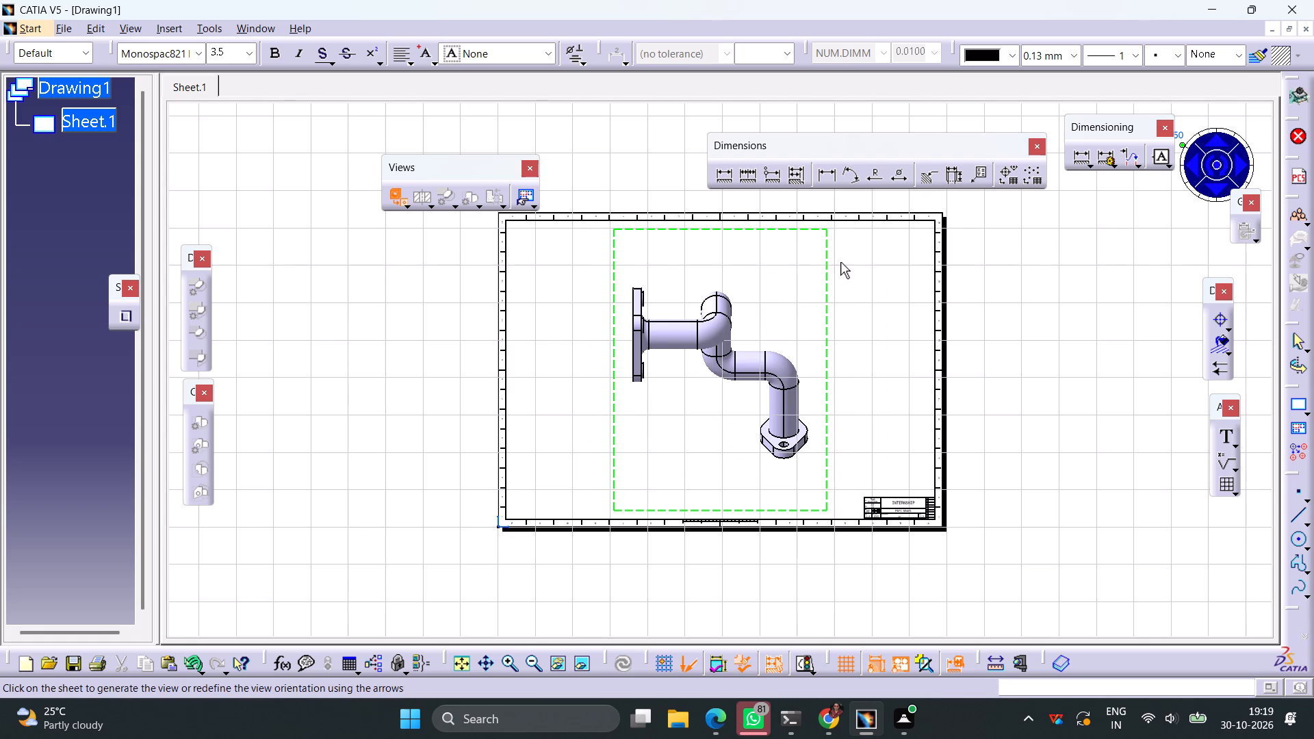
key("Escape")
Create a front view from Part1 facing the two-hole flange, rotated 180° so the square flange sits at the bottom.
left_click(396, 192)
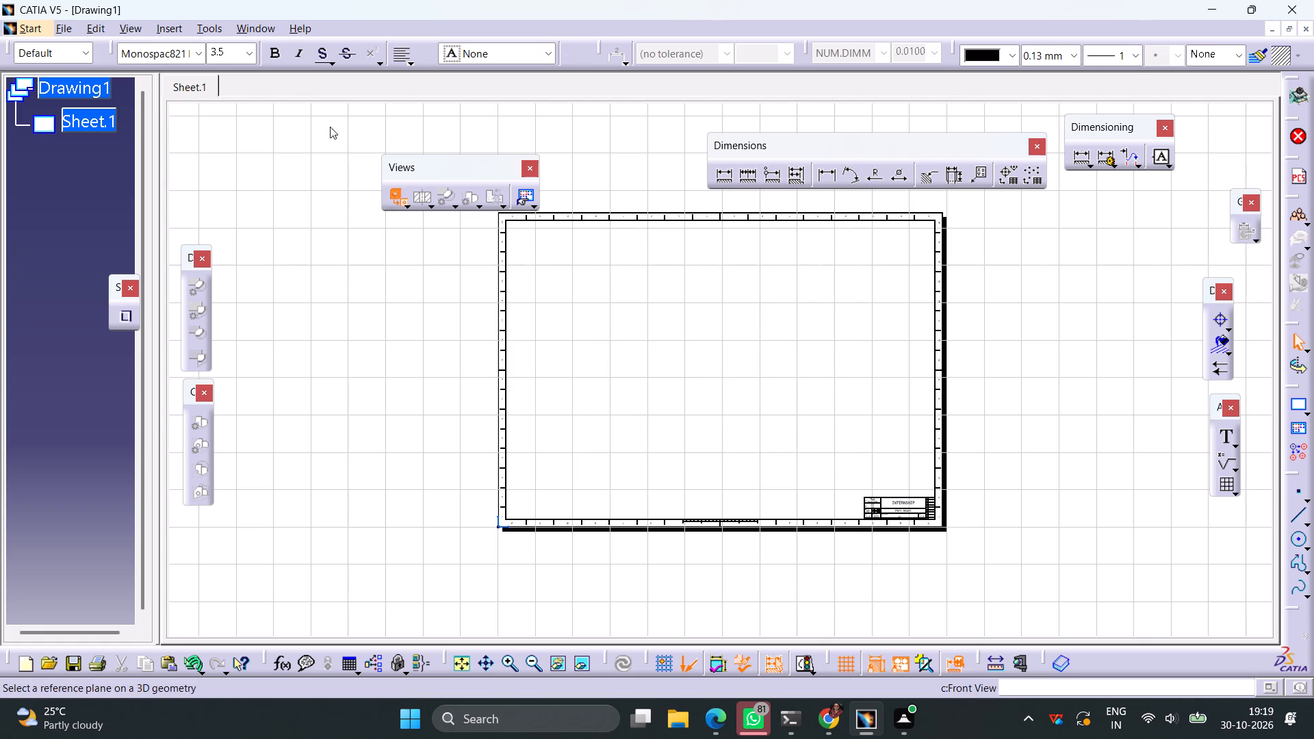
left_click(253, 25)
left_click(299, 151)
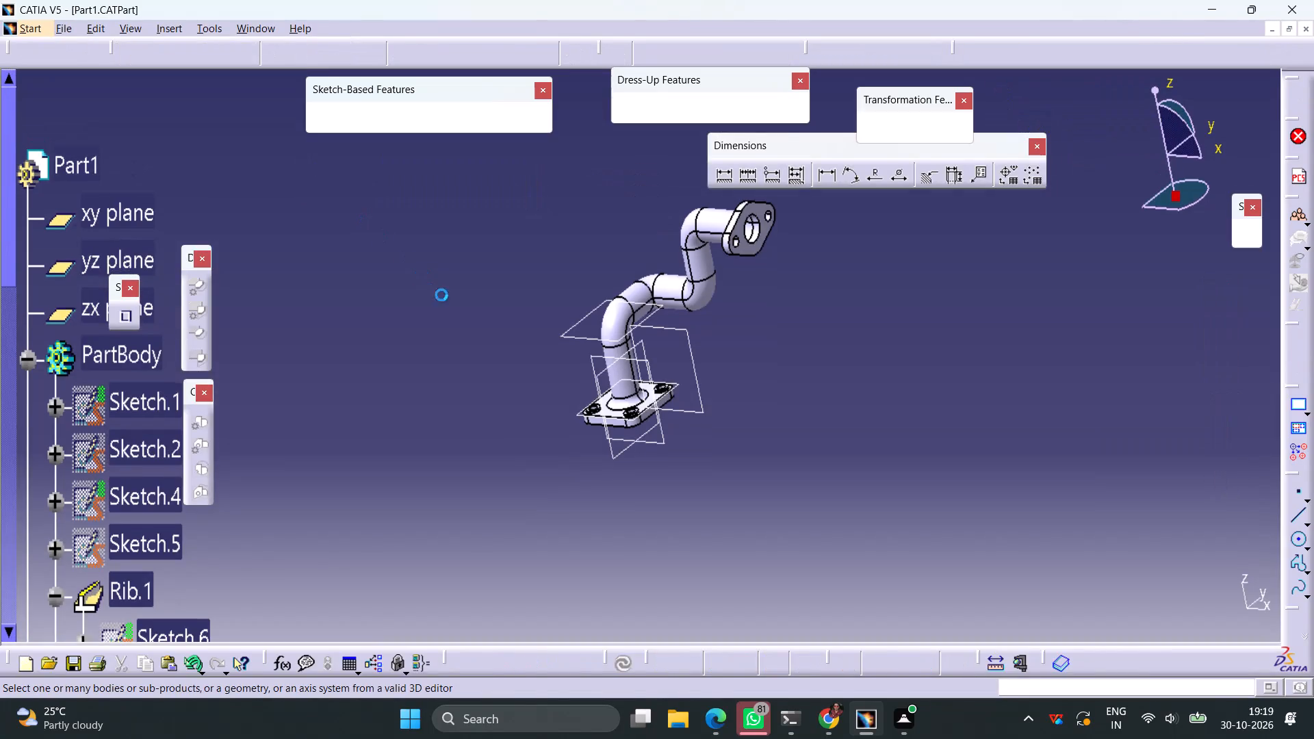
middle_click_drag(719, 464, 574, 463)
right_click_drag(719, 464, 574, 463)
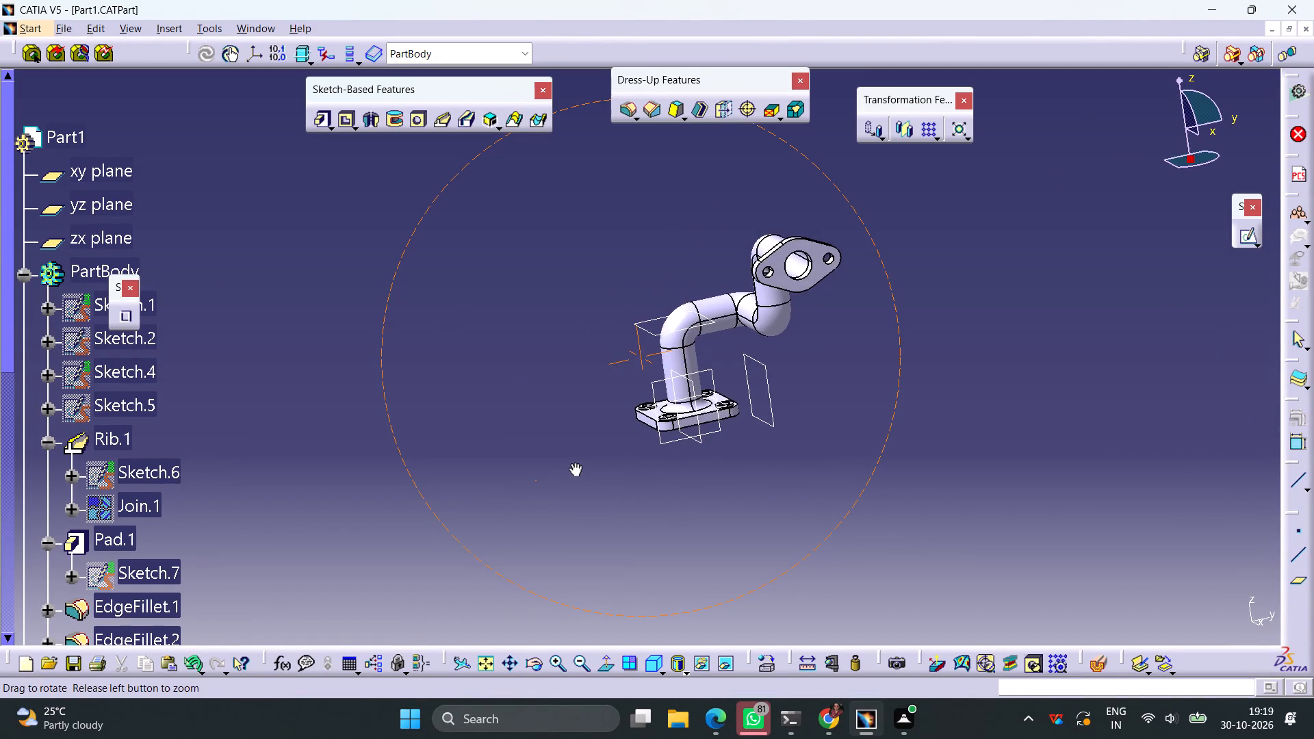
right_click_drag(574, 463, 569, 441)
middle_click_drag(574, 463, 569, 435)
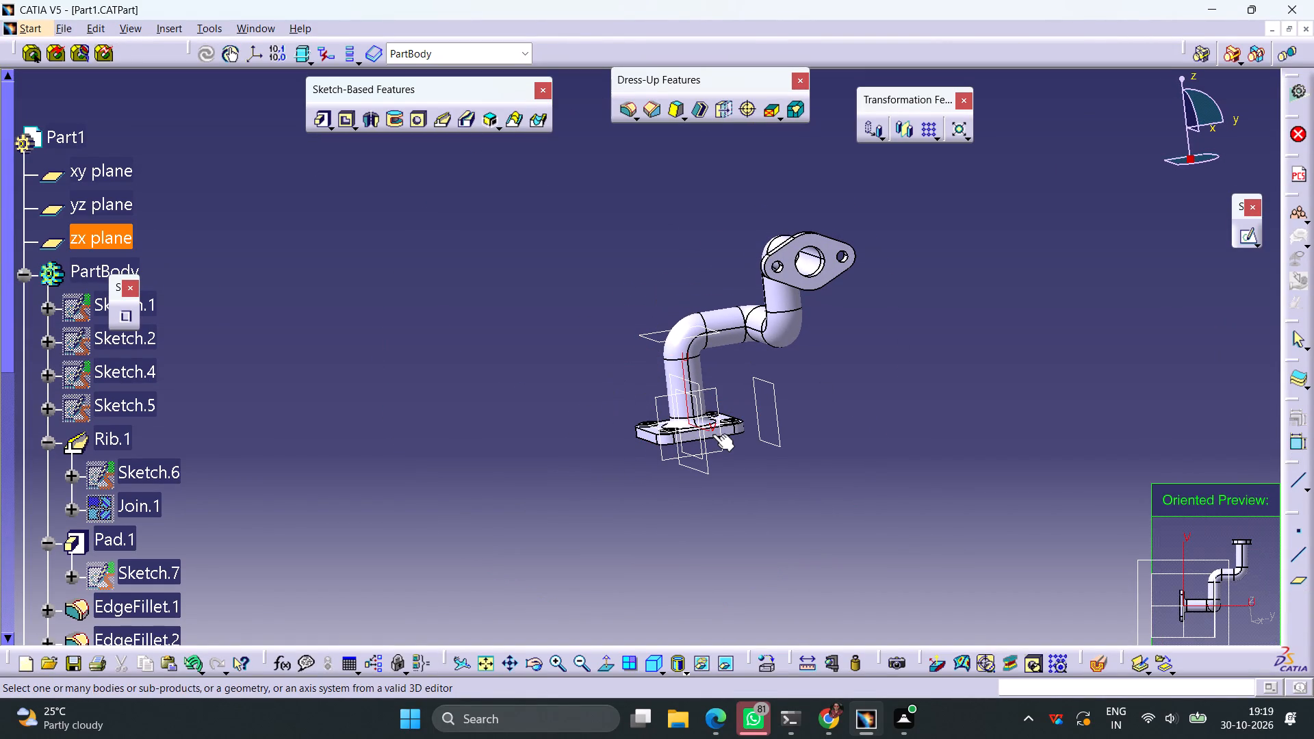
left_click(712, 434)
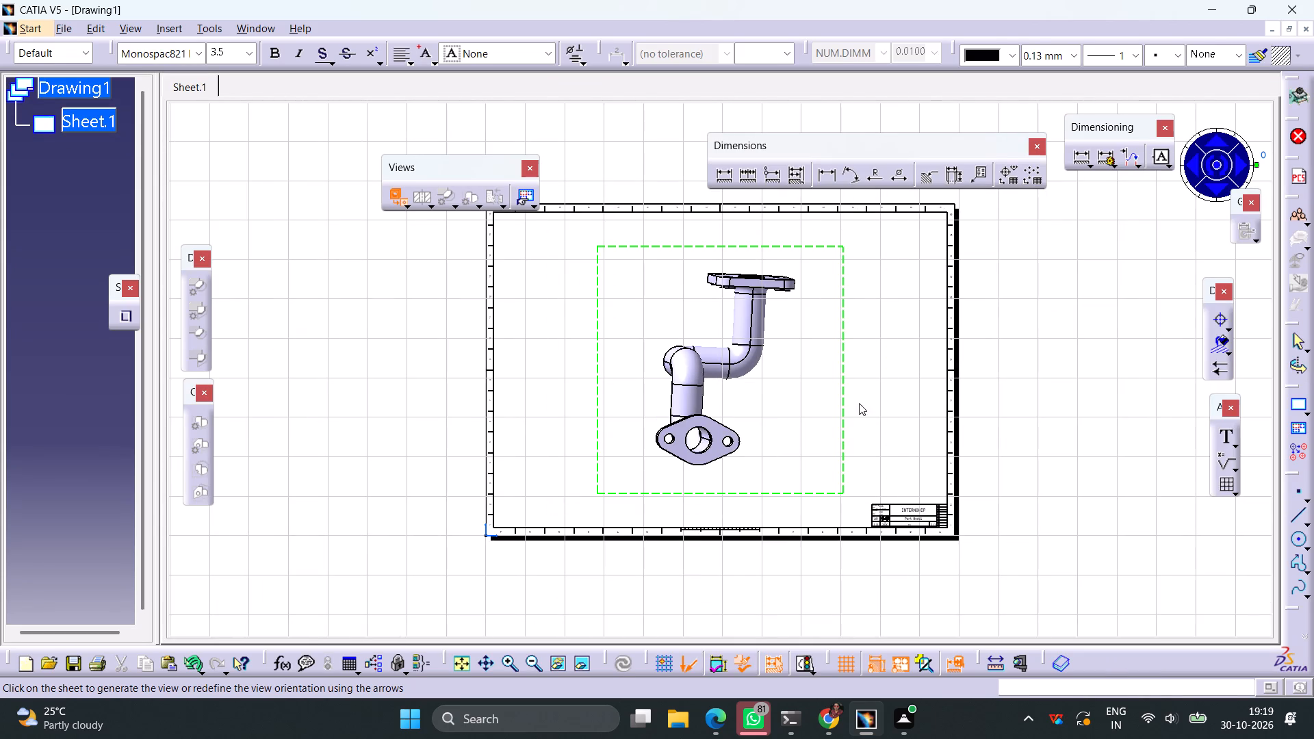
middle_click_drag(859, 394, 857, 444, "ctrl")
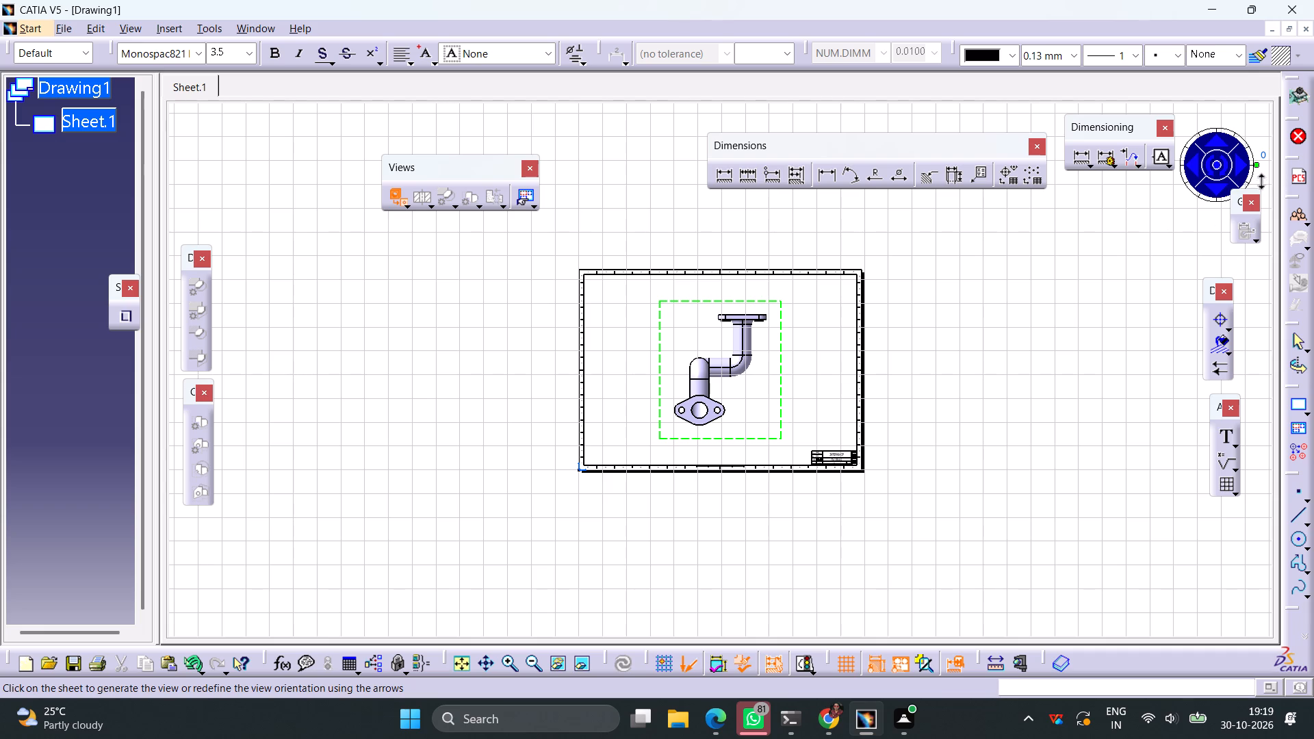
left_click(1211, 172)
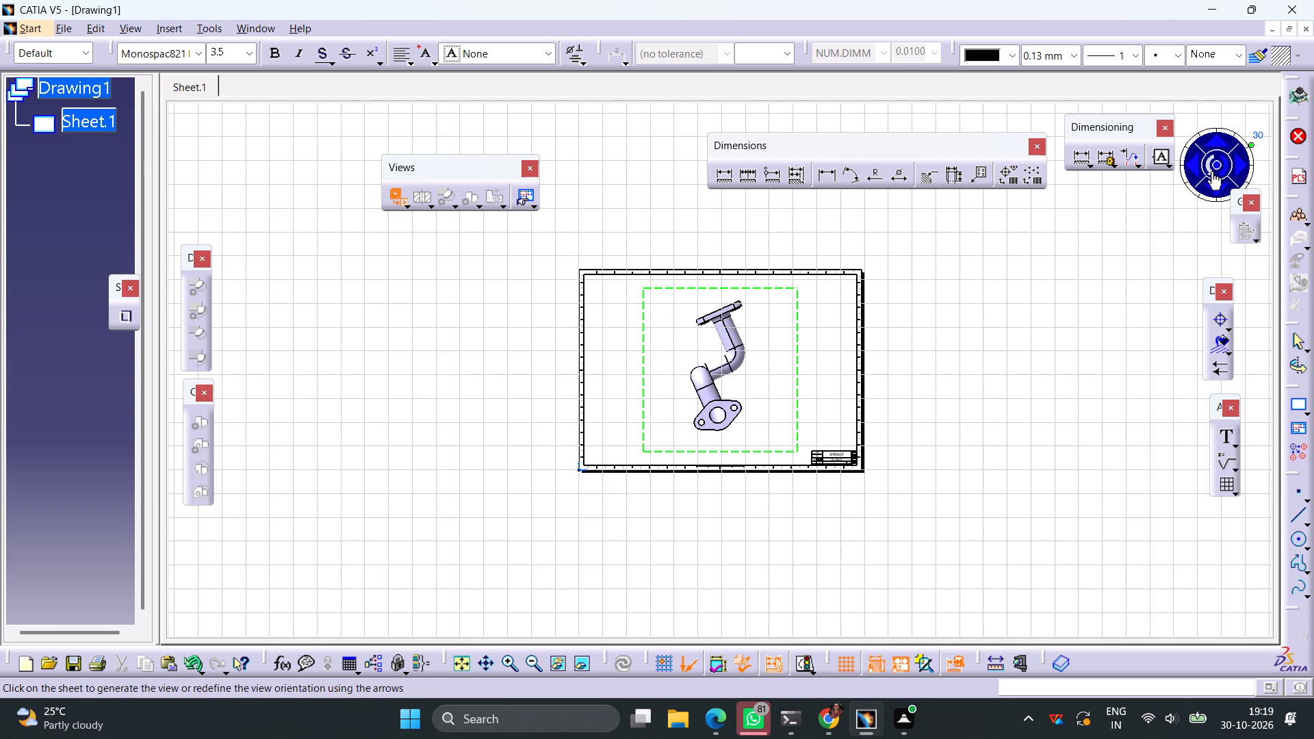
left_click(1211, 171)
left_click(1211, 170)
left_click(1209, 168)
left_click(1211, 169)
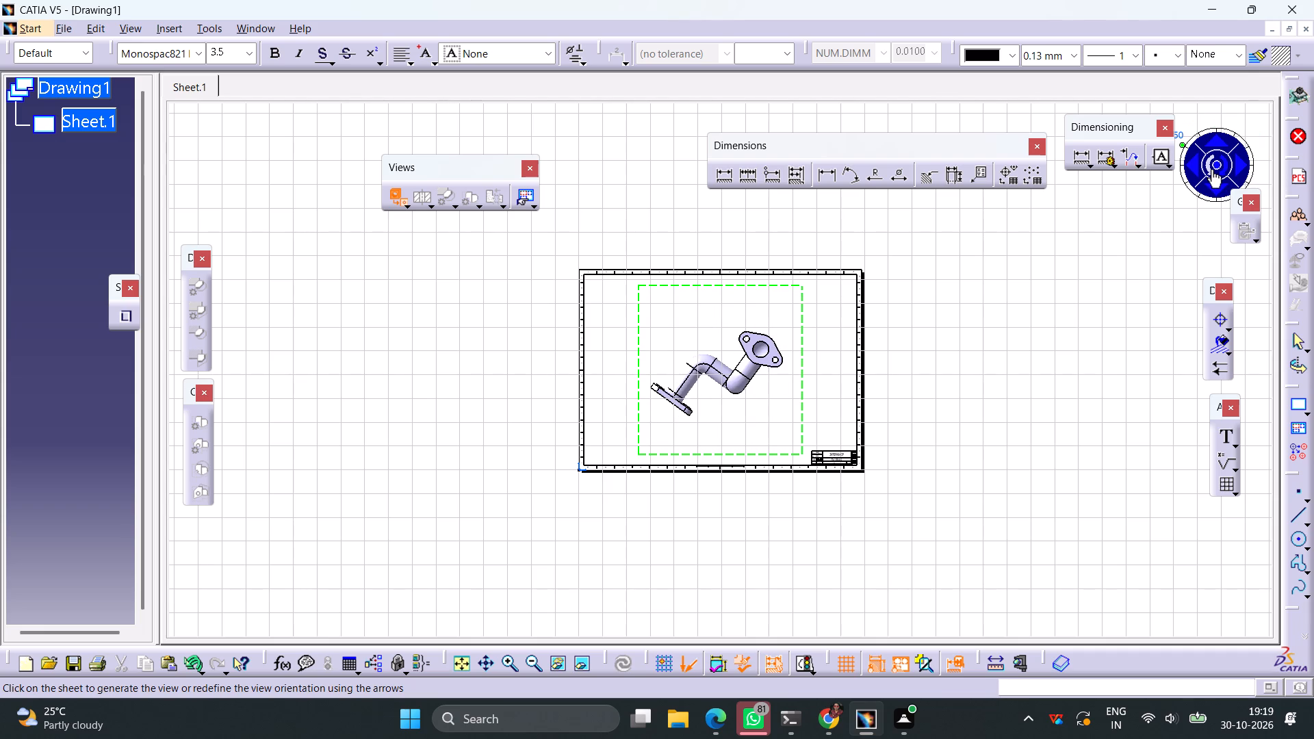
left_click(1211, 169)
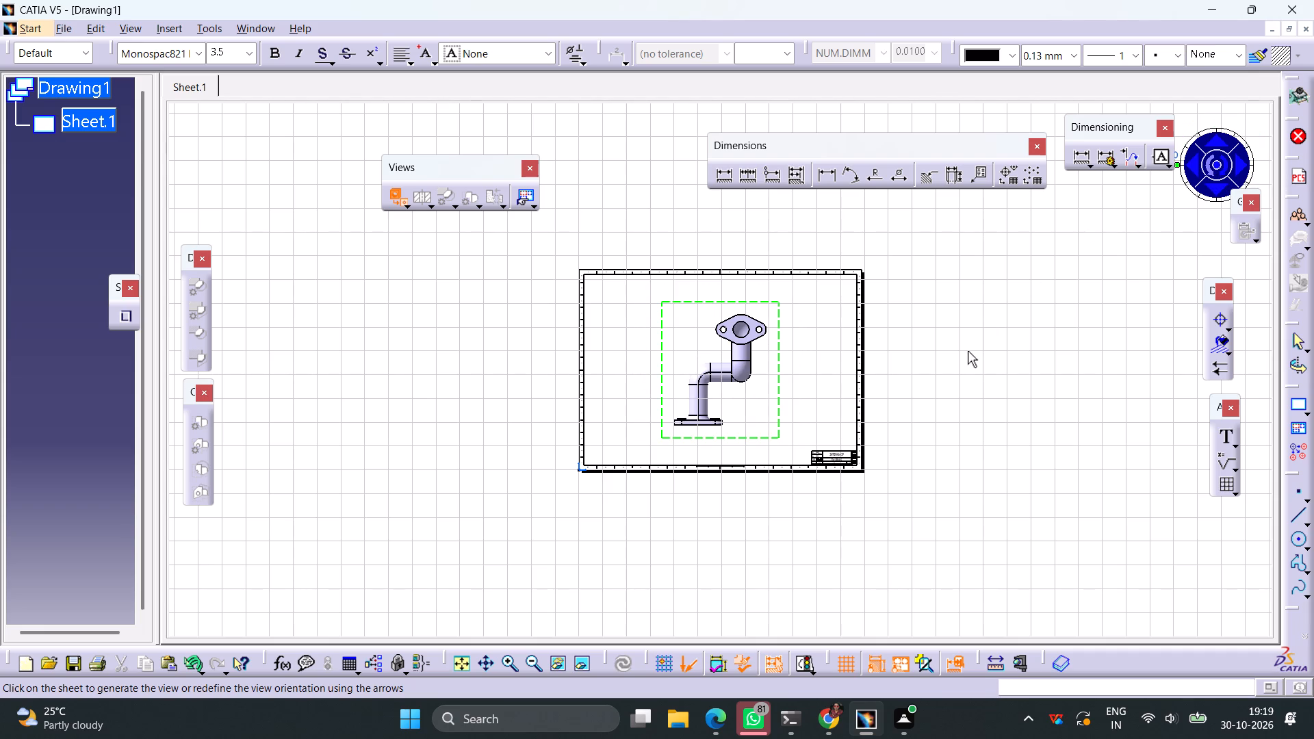
left_click(968, 352)
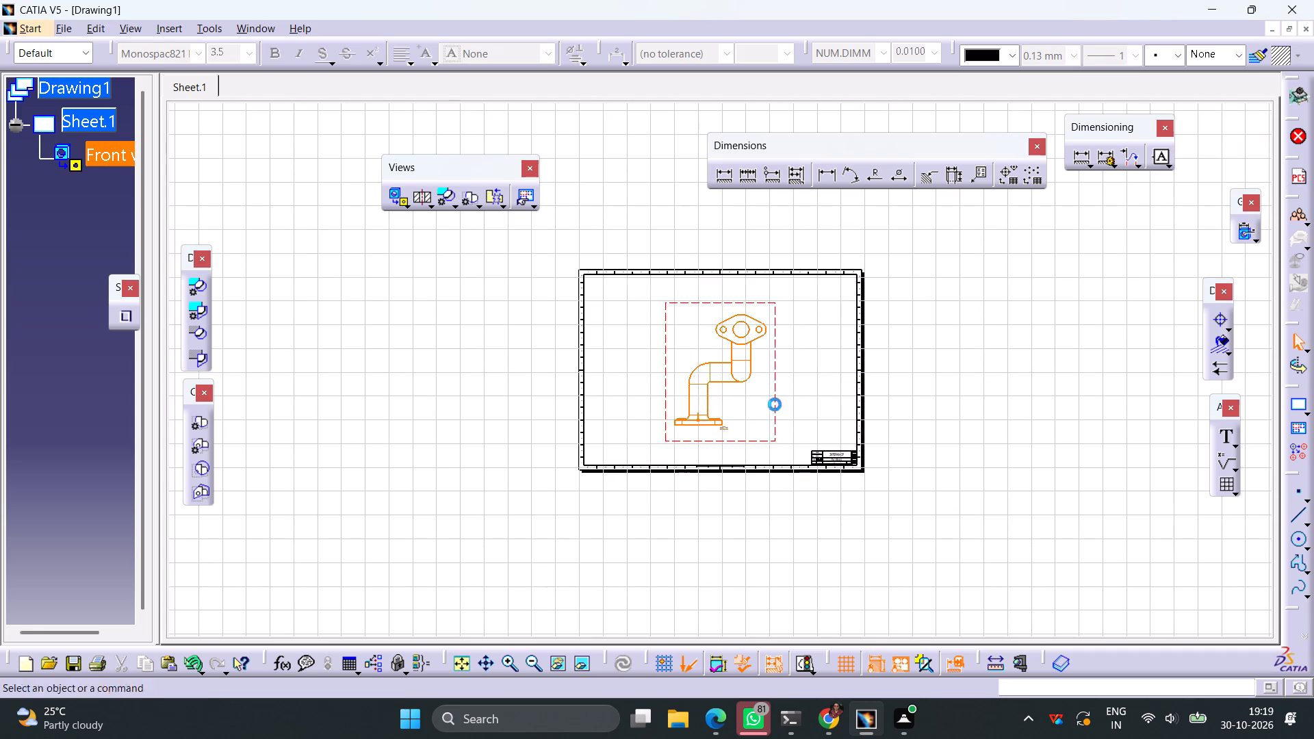
Set the front view's scale to 1:2 and enable its hidden lines, center lines and axes.
right_click(775, 404)
left_click(831, 403)
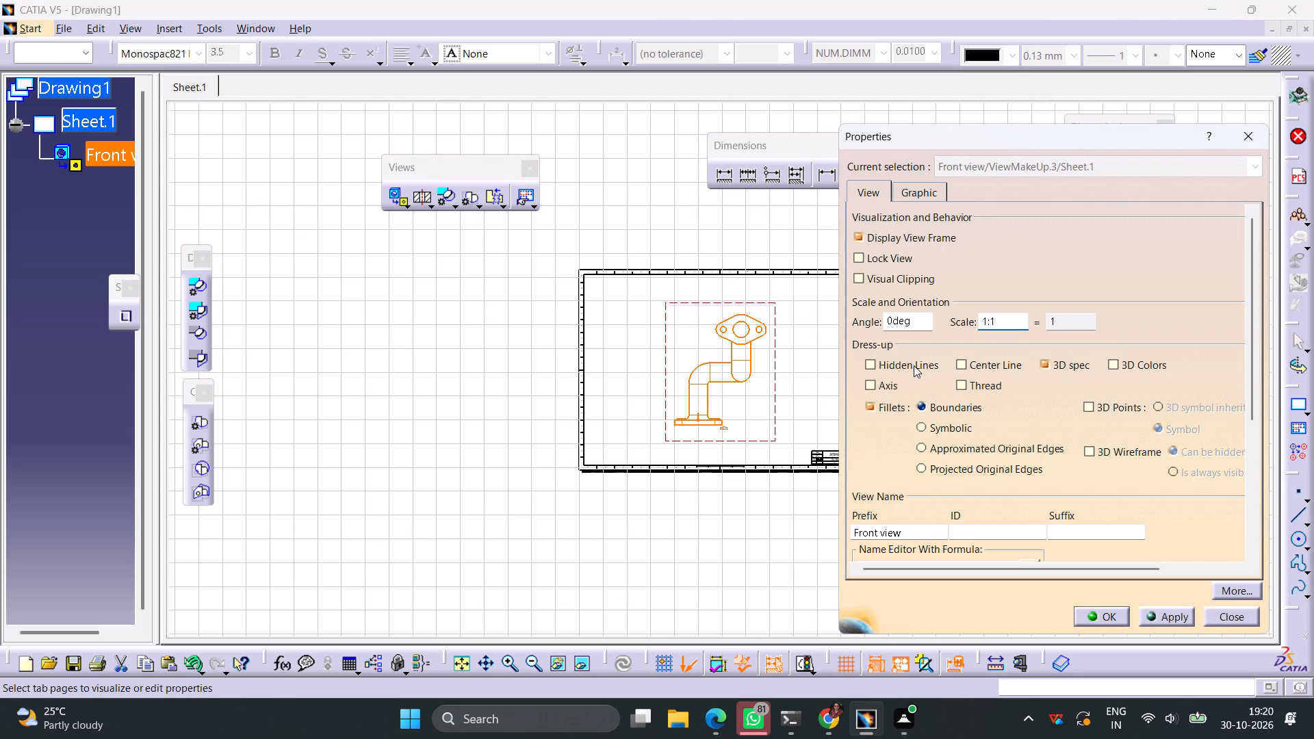
left_click(914, 365)
left_click(970, 366)
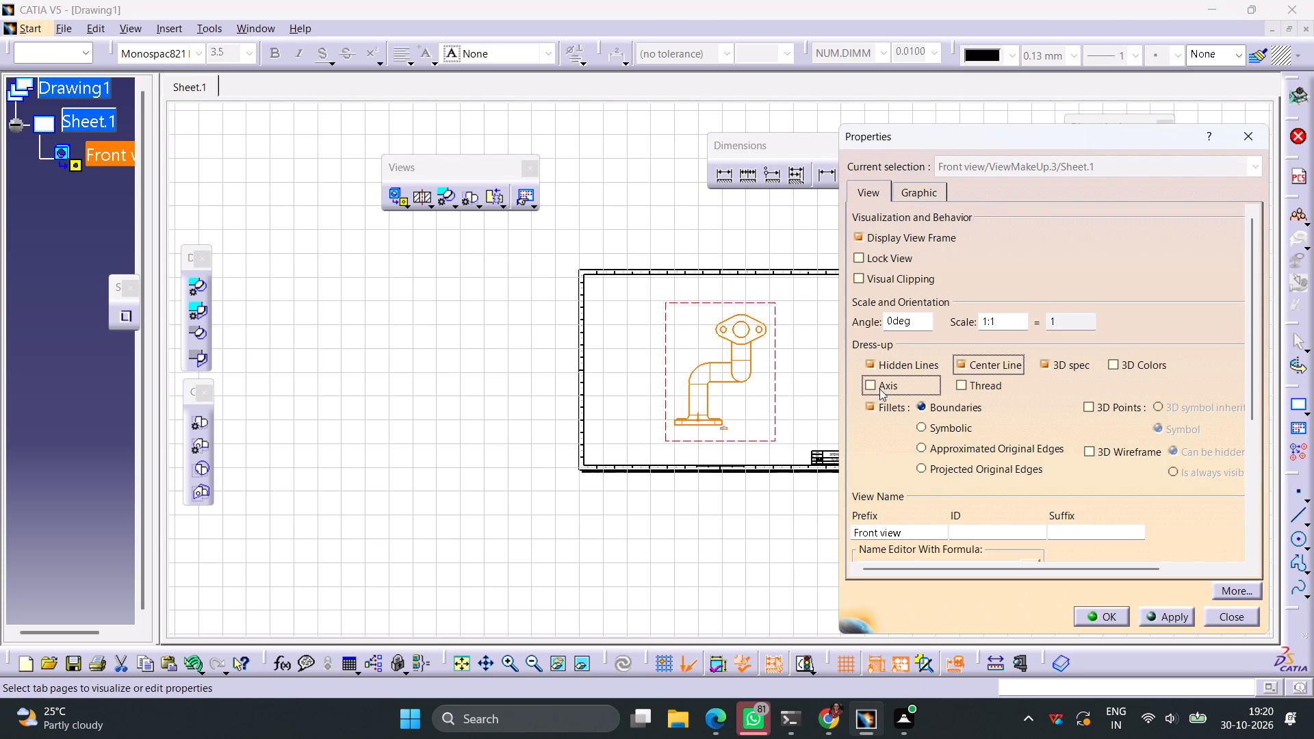
left_click(878, 388)
left_click(996, 324)
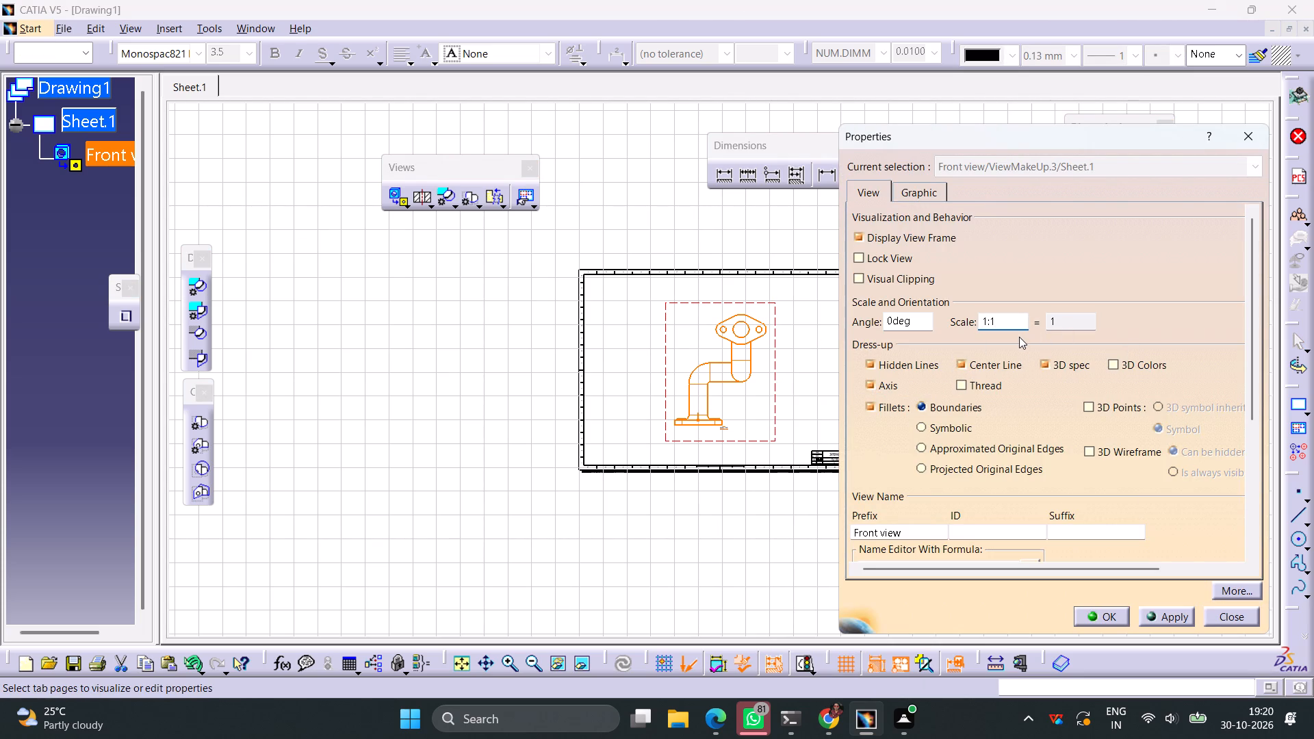
key("BackSpace")
key("2")
key("Return")
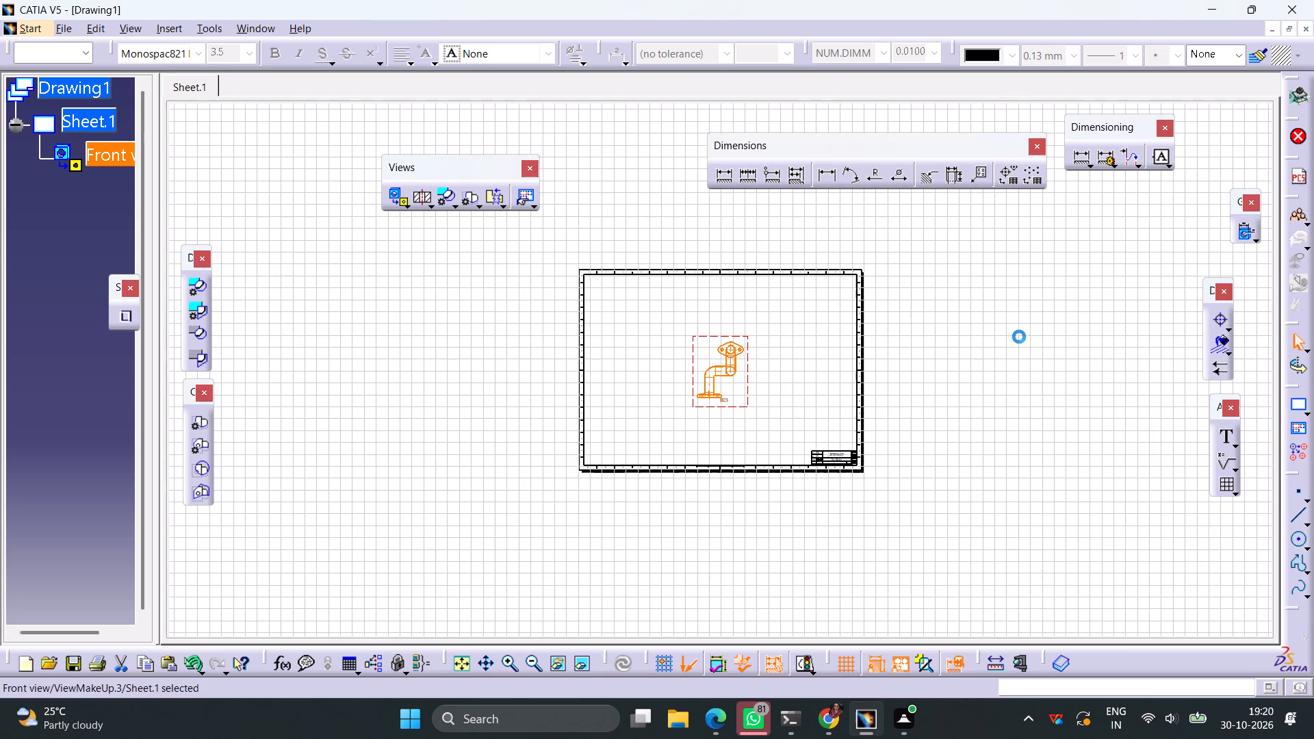
left_click(764, 428)
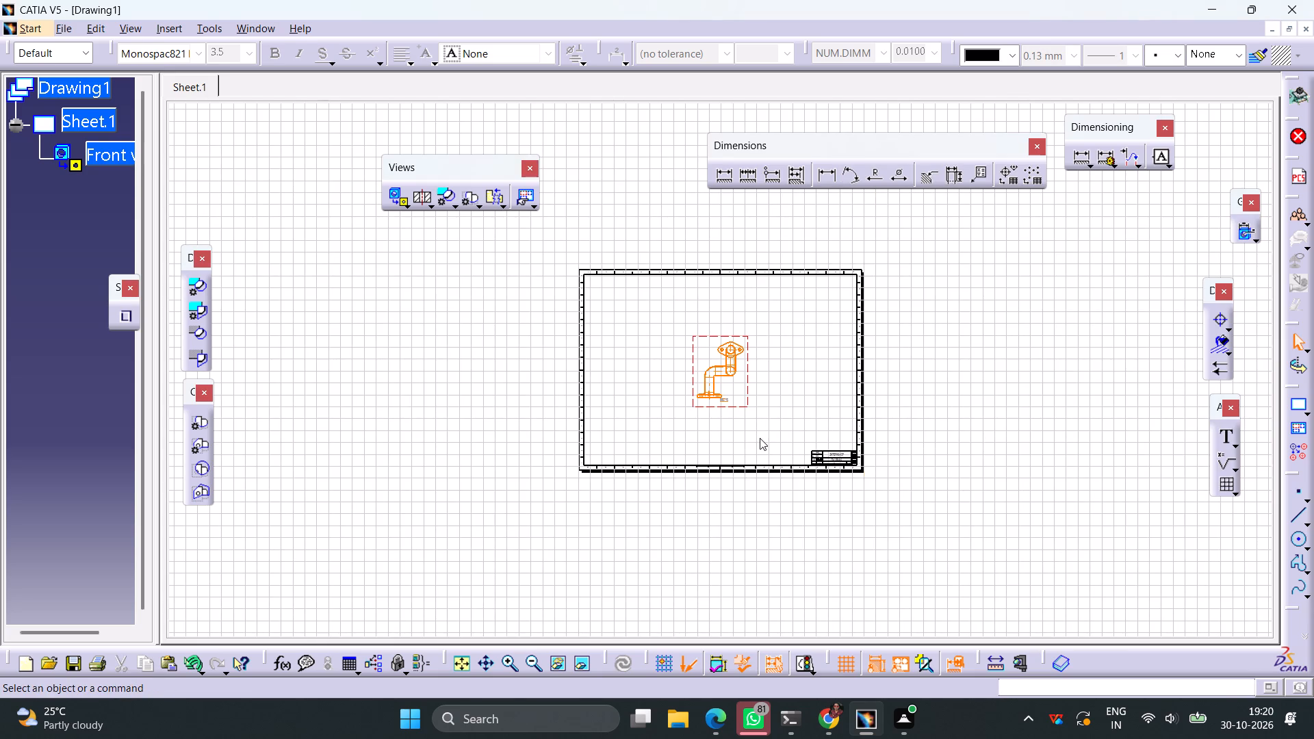
Move the front view to the lower-left area of the sheet.
middle_click_drag(760, 439, 779, 308, "ctrl")
middle_click_drag(790, 422, 788, 437, "ctrl")
left_click_drag(683, 491, 395, 645)
middle_click_drag(598, 562, 667, 387)
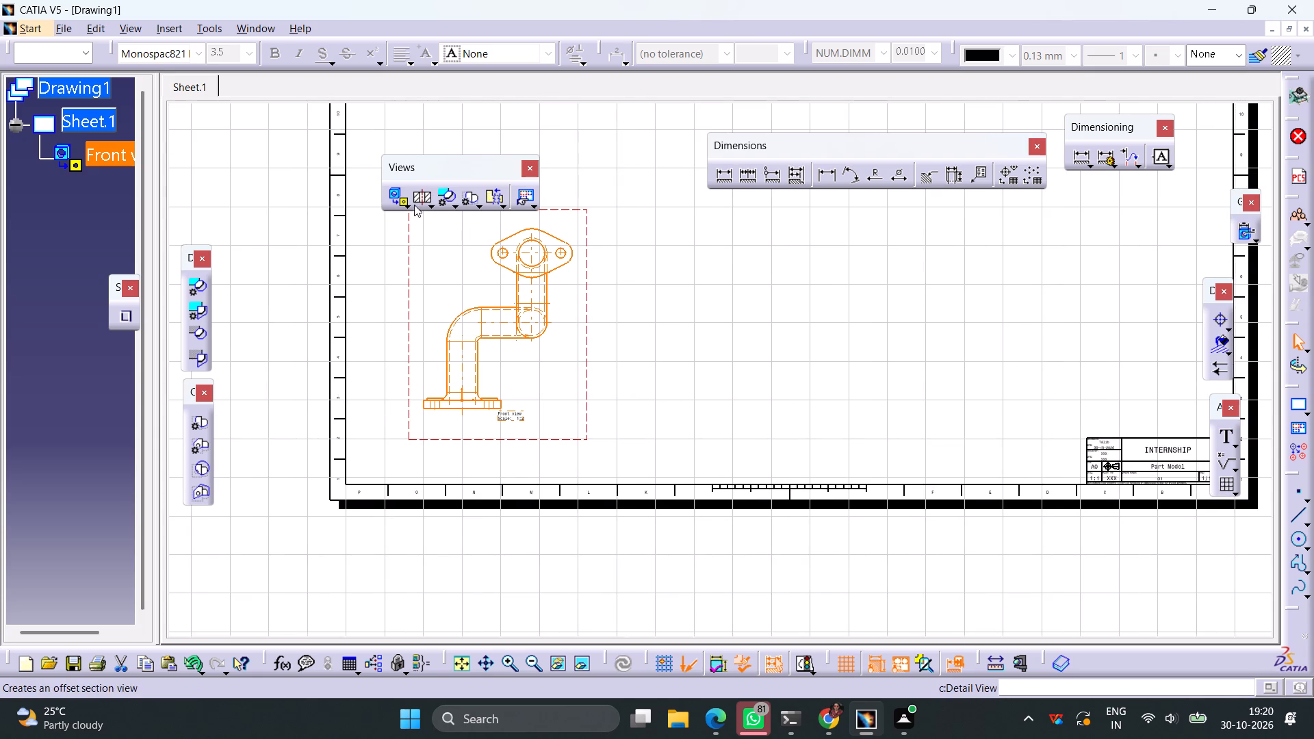
Project the right view from the front view and place it beside it on the sheet.
left_click(410, 205)
left_click(500, 223)
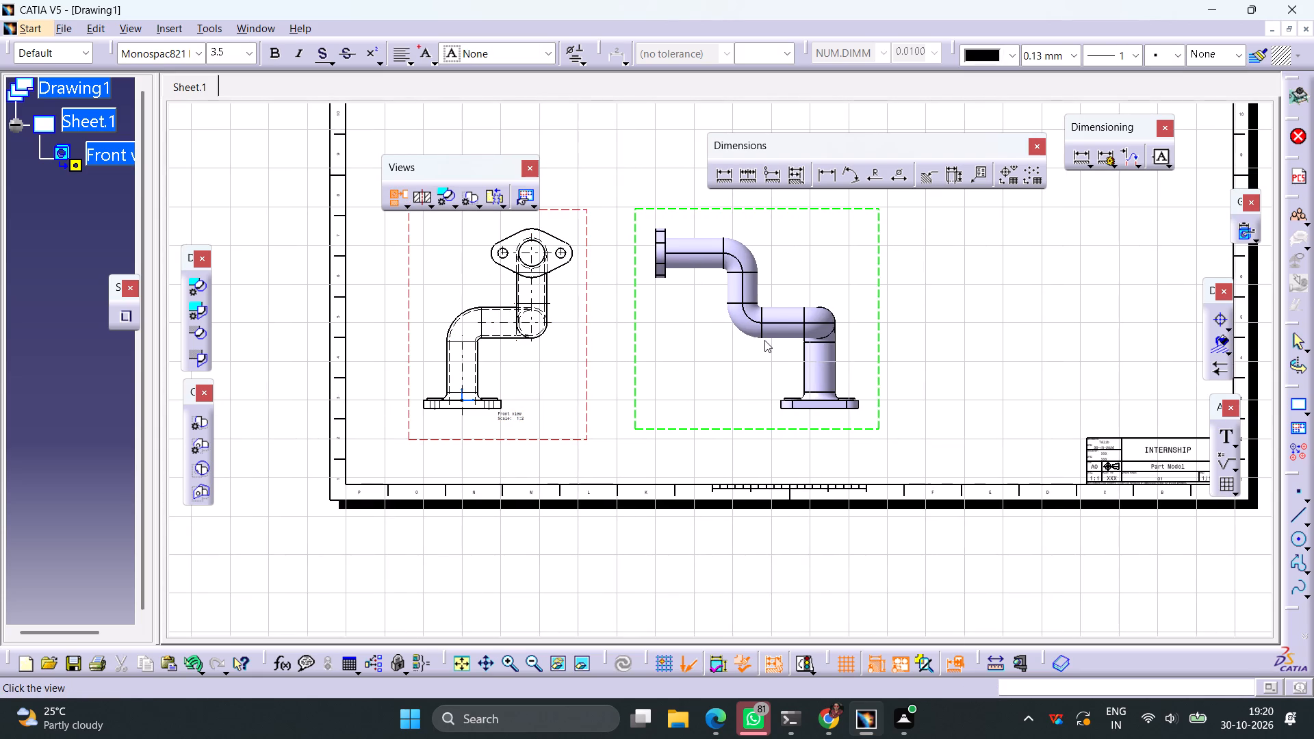
left_click(775, 340)
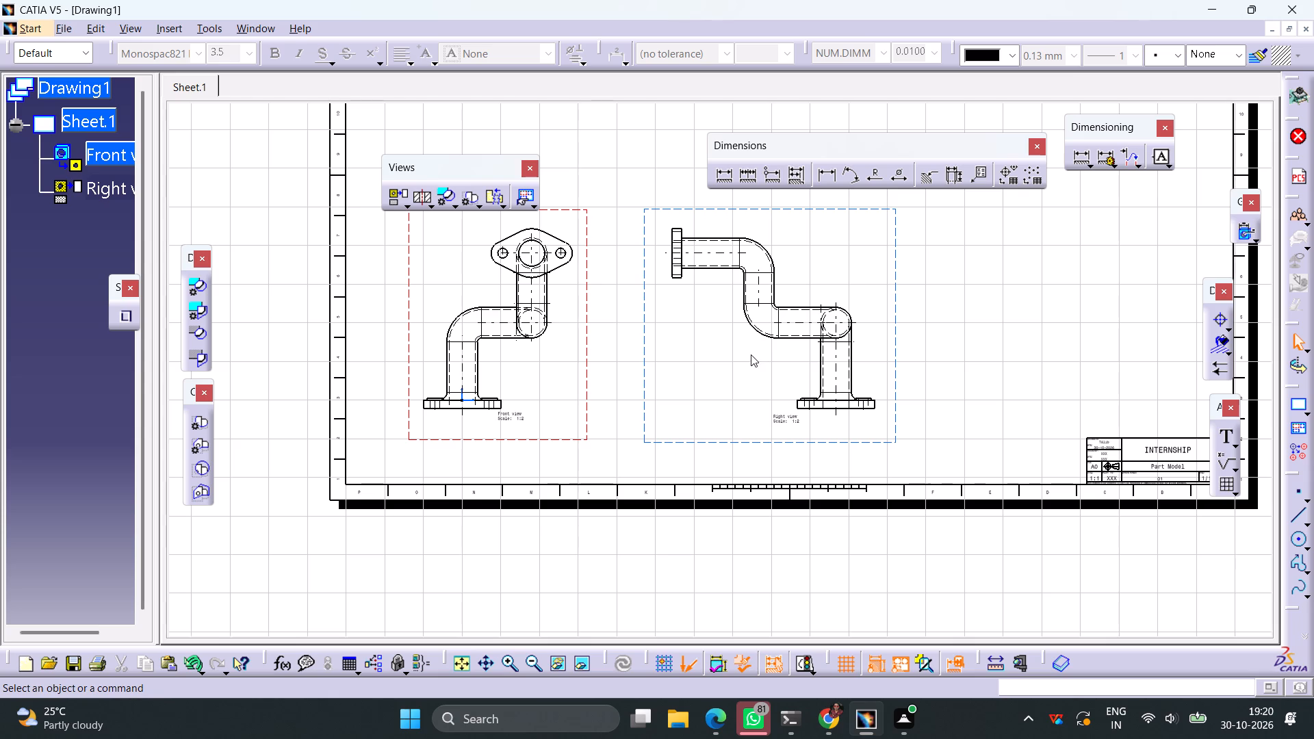
middle_click_drag(732, 330, 728, 363, "ctrl")
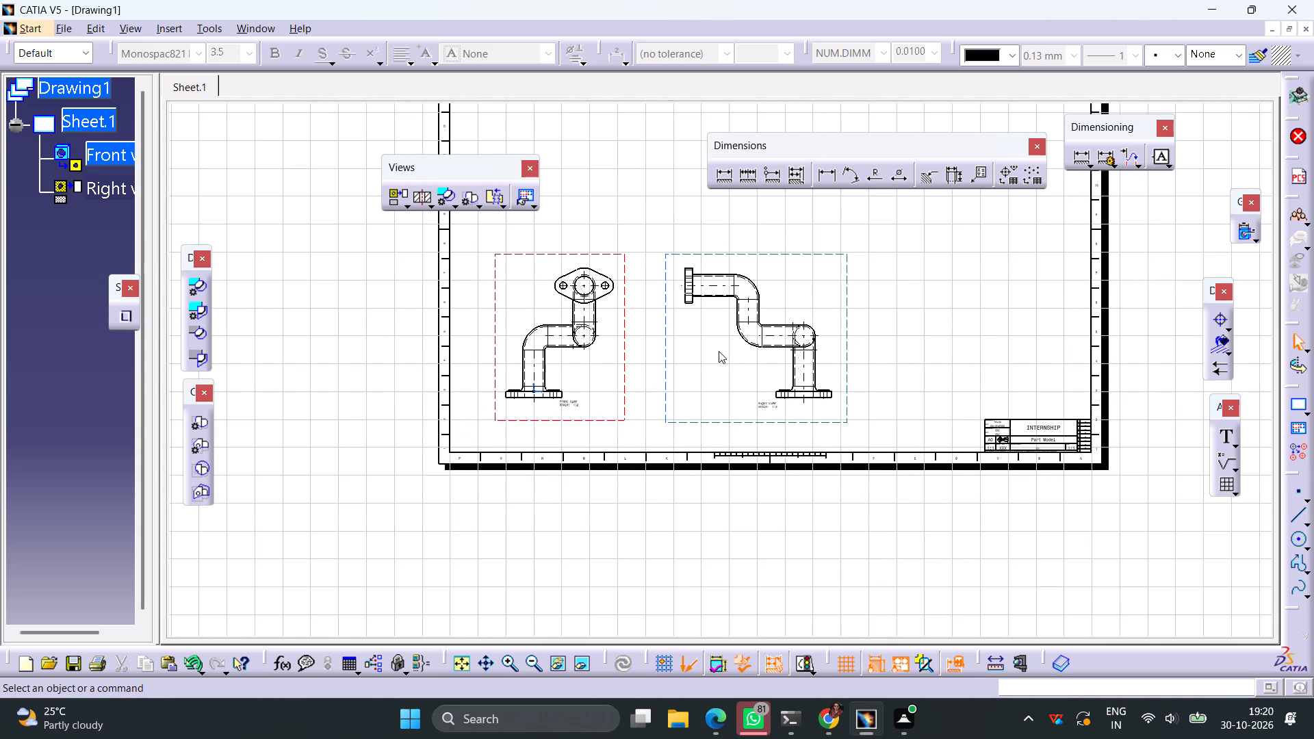
middle_click_drag(726, 358, 738, 427)
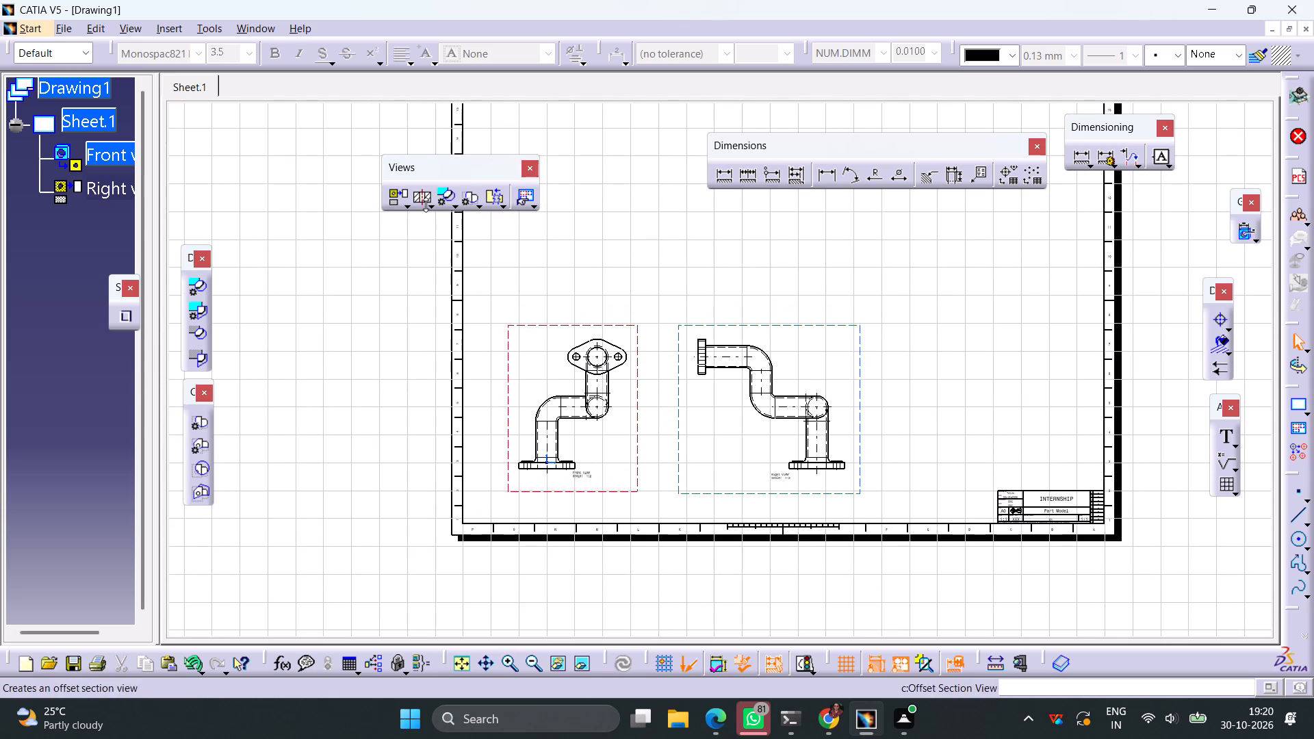
Project the top view from the front view and place it above it on the sheet.
left_click(399, 199)
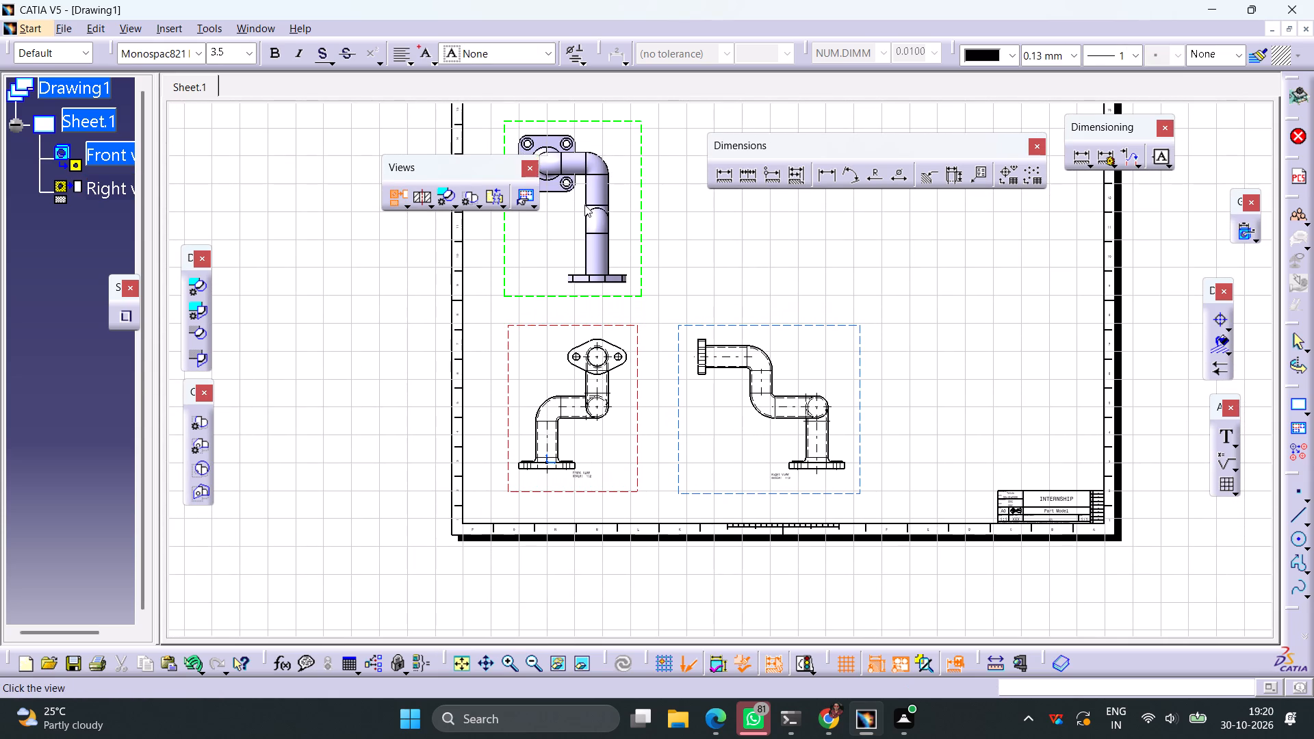
left_click(584, 203)
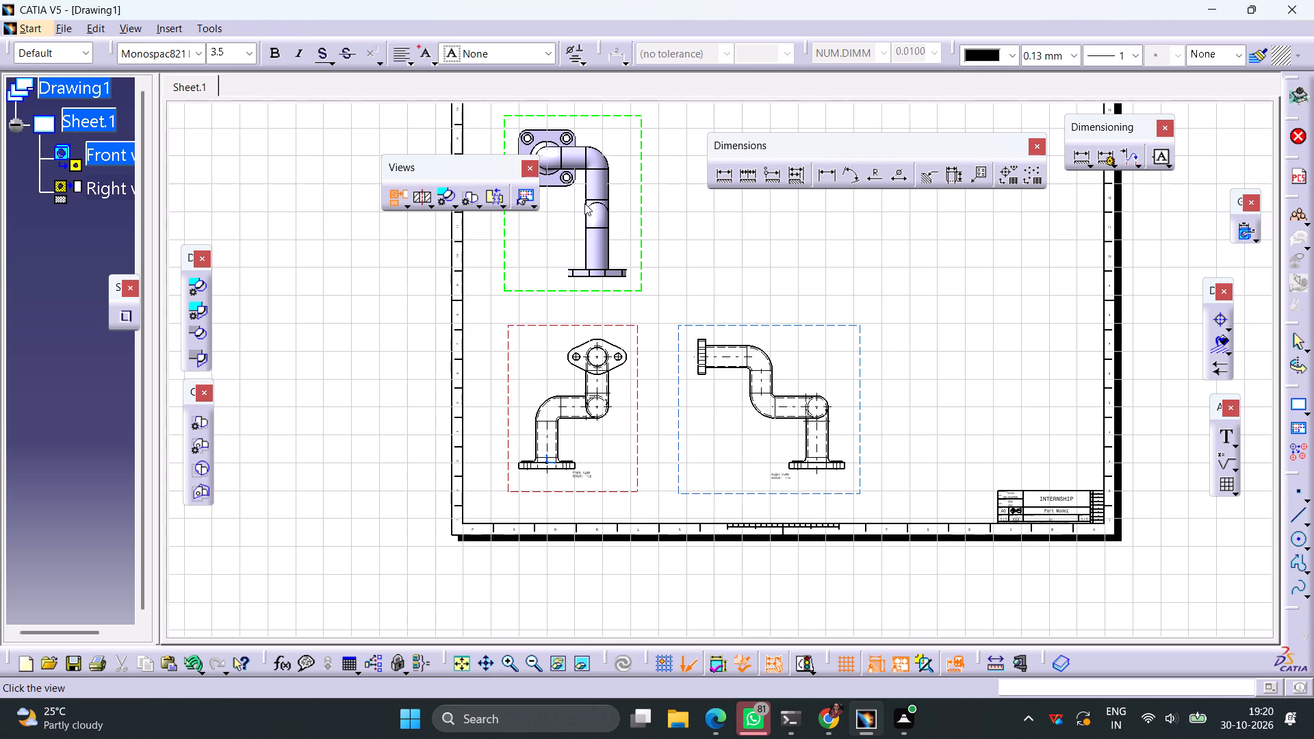
Create an isometric view from Part1 in the upper-right area of the sheet, reoriented so the pipe rises from the square flange at the bottom.
left_click(404, 206)
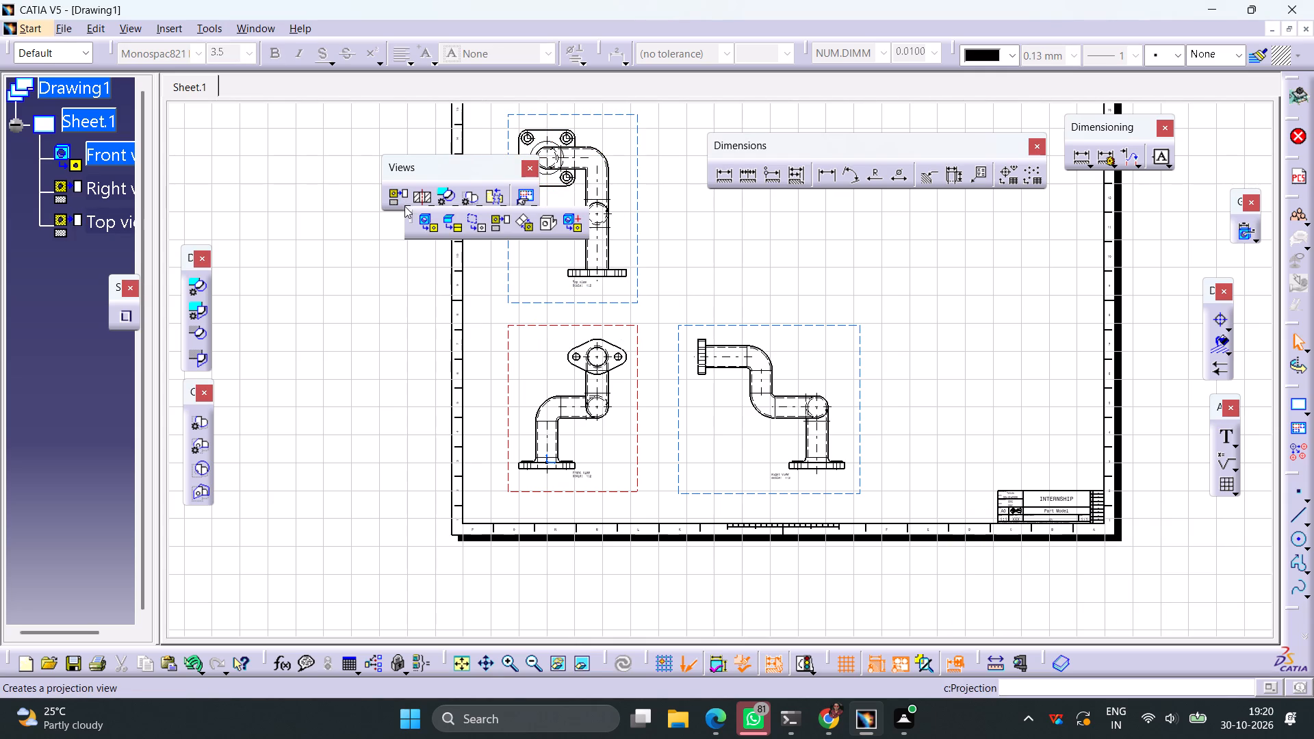
left_click(542, 226)
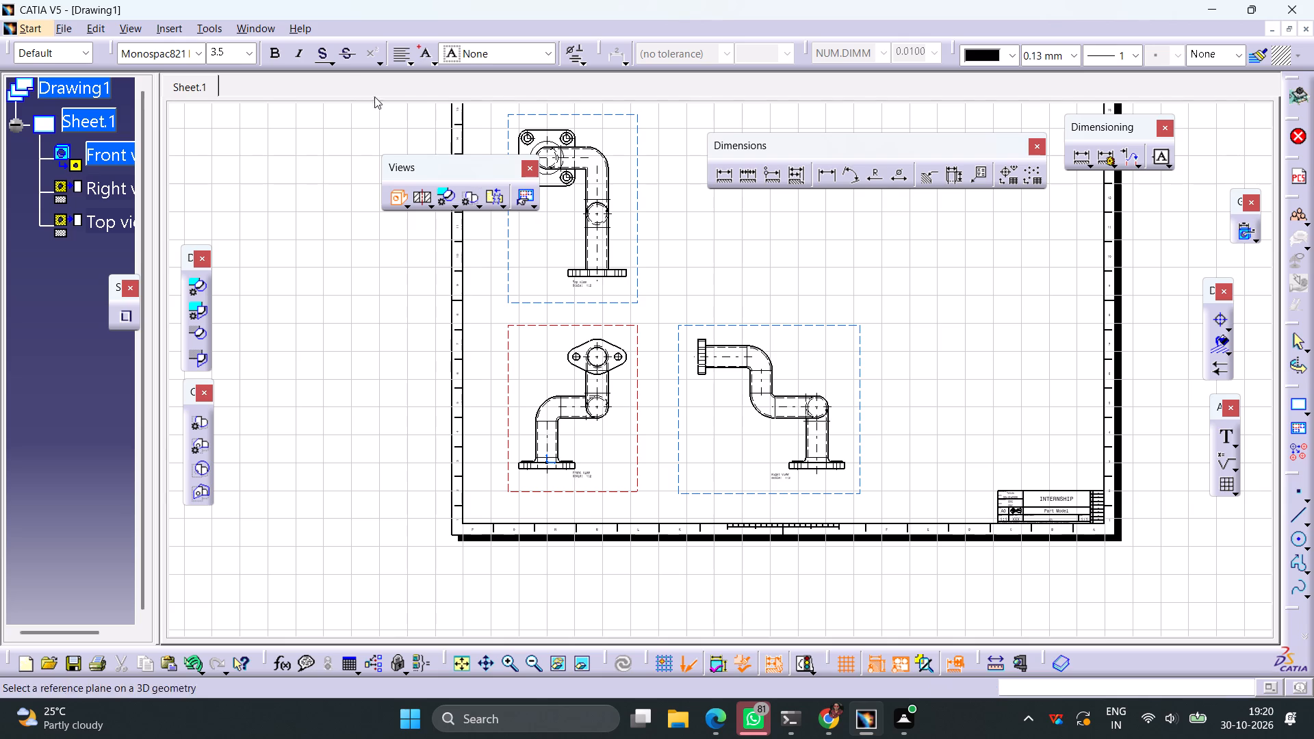
left_click(261, 31)
left_click(308, 157)
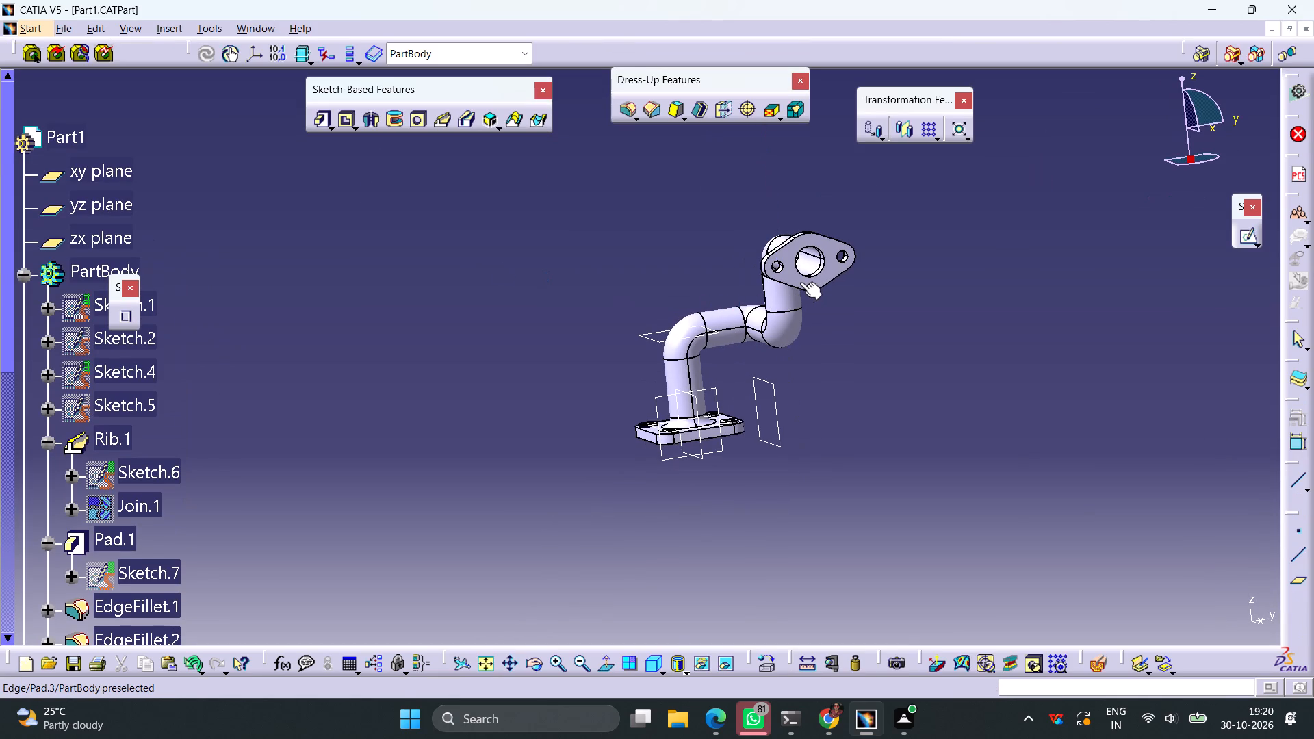
left_click(663, 670)
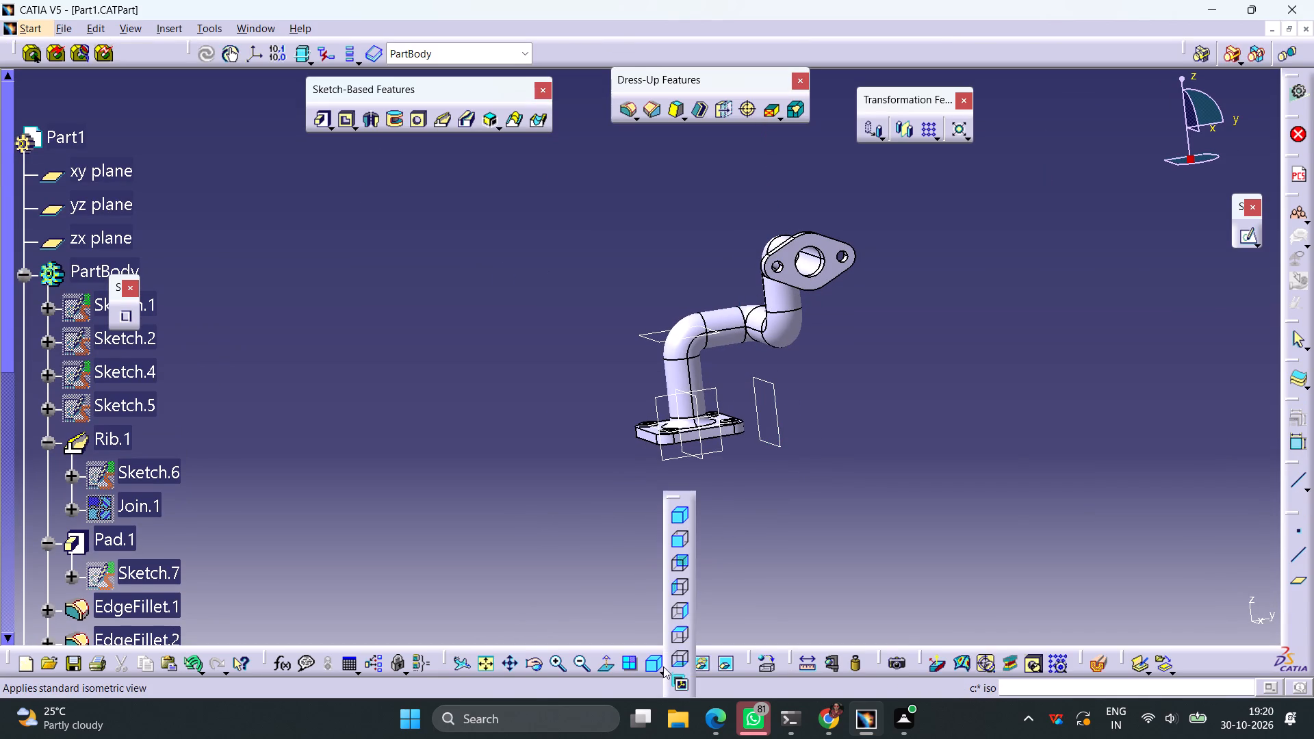
left_click(684, 516)
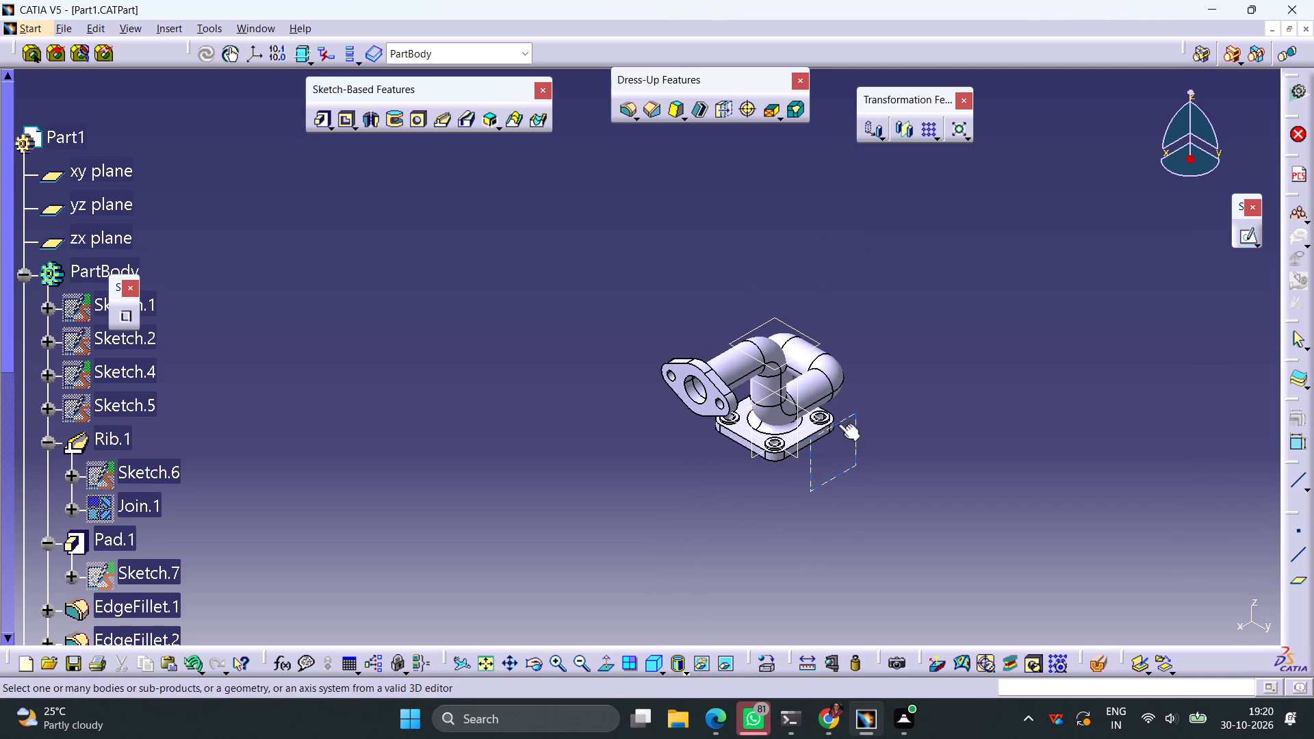
left_click(819, 398)
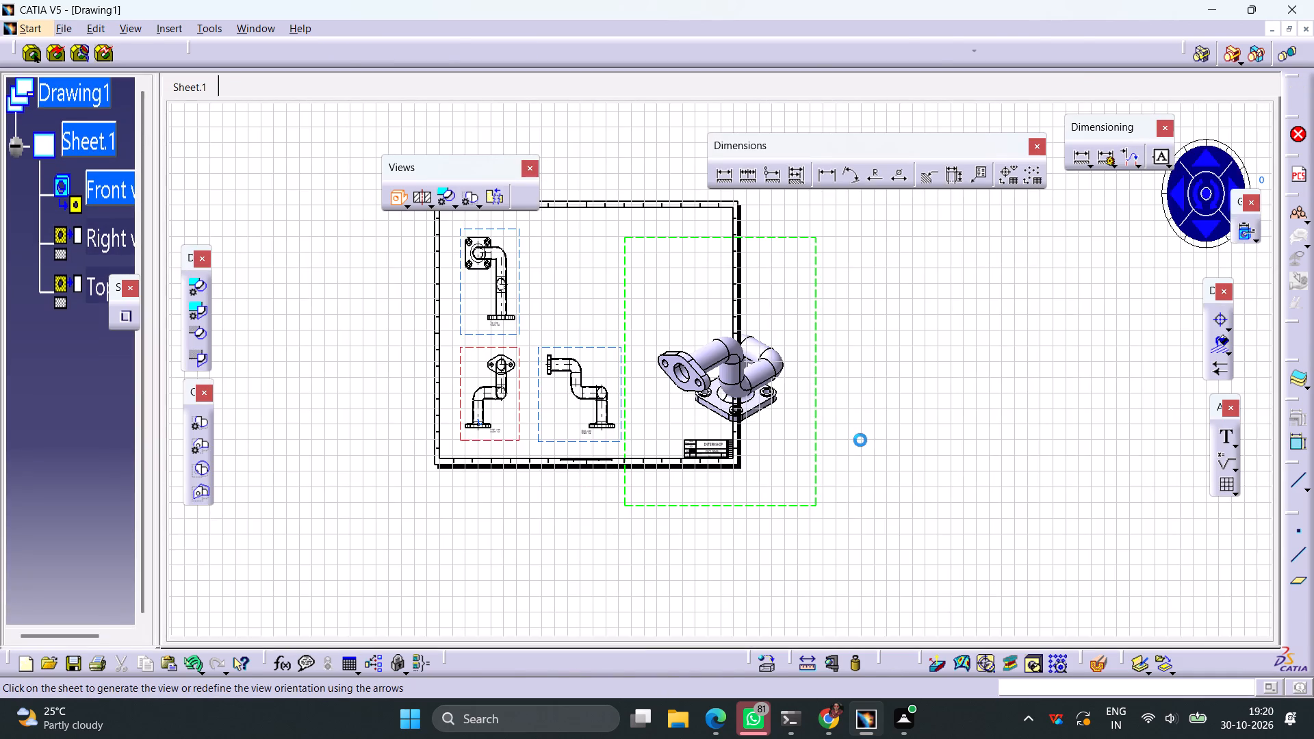
middle_click_drag(866, 463, 865, 494, "ctrl")
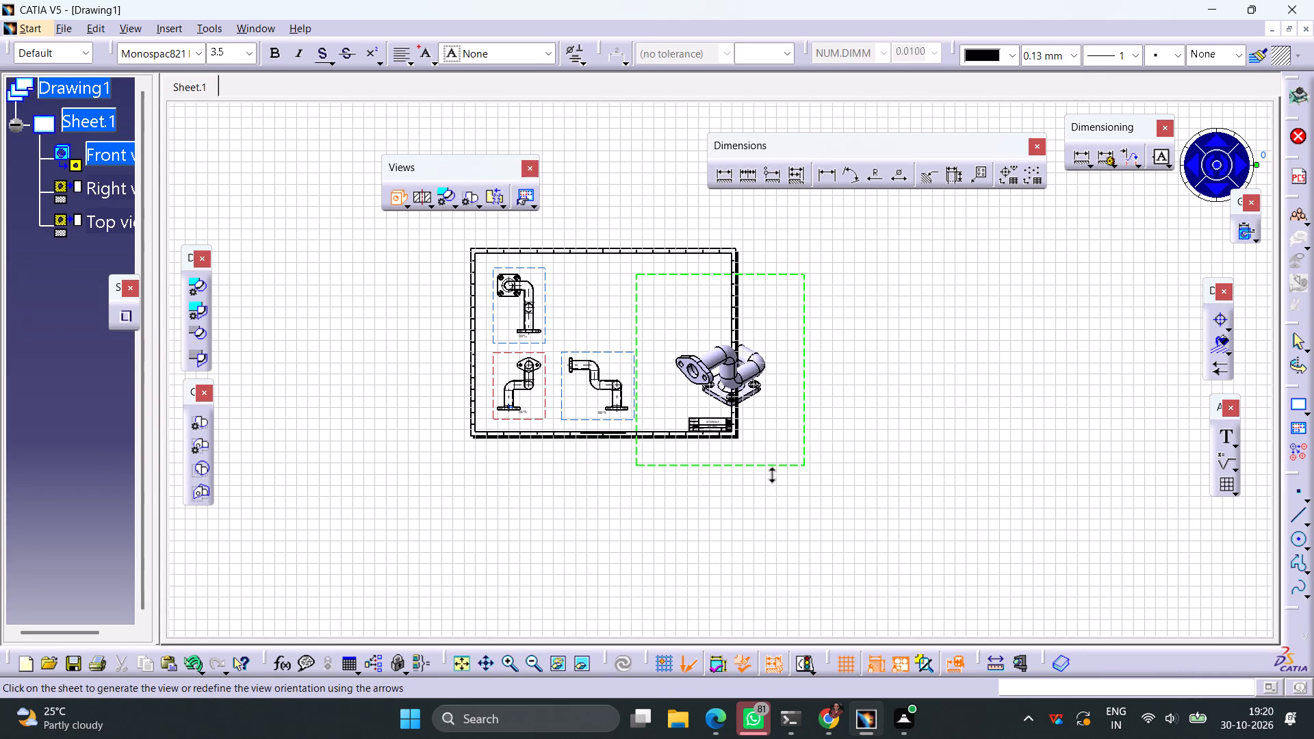
left_click_drag(762, 465, 712, 385)
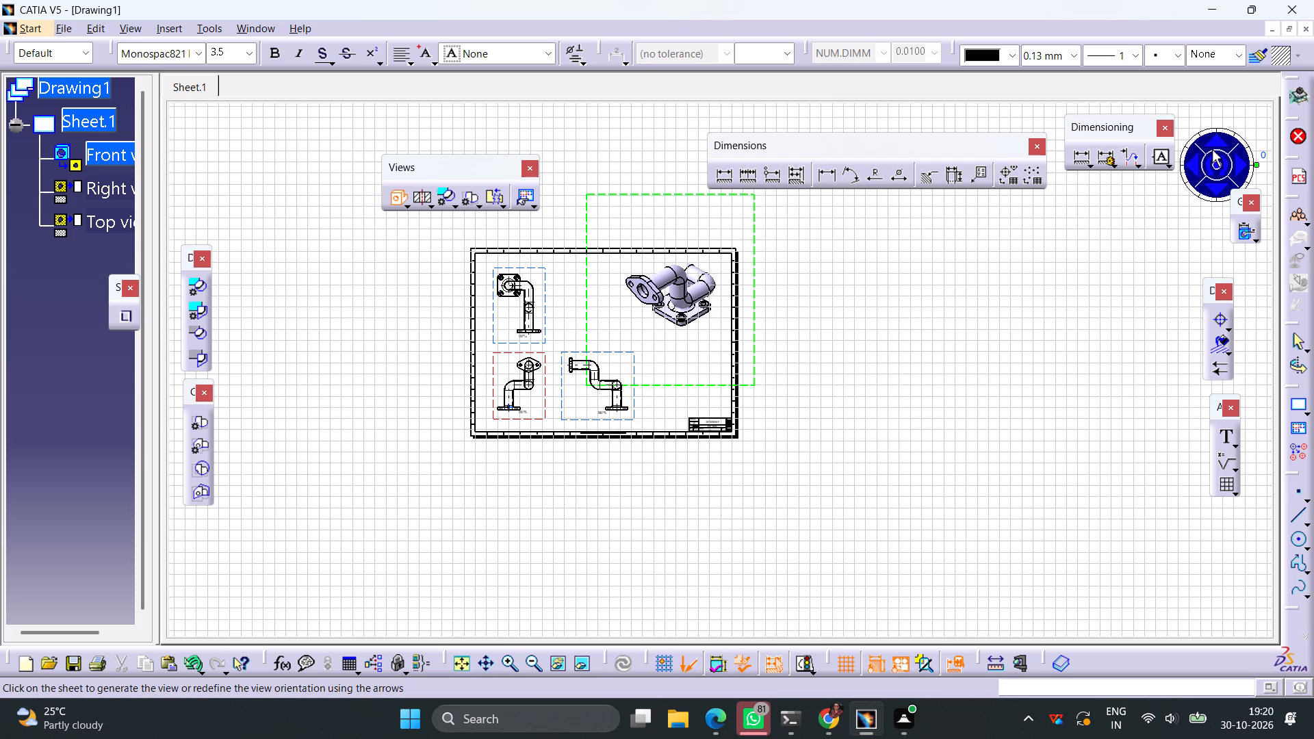
left_click(1216, 141)
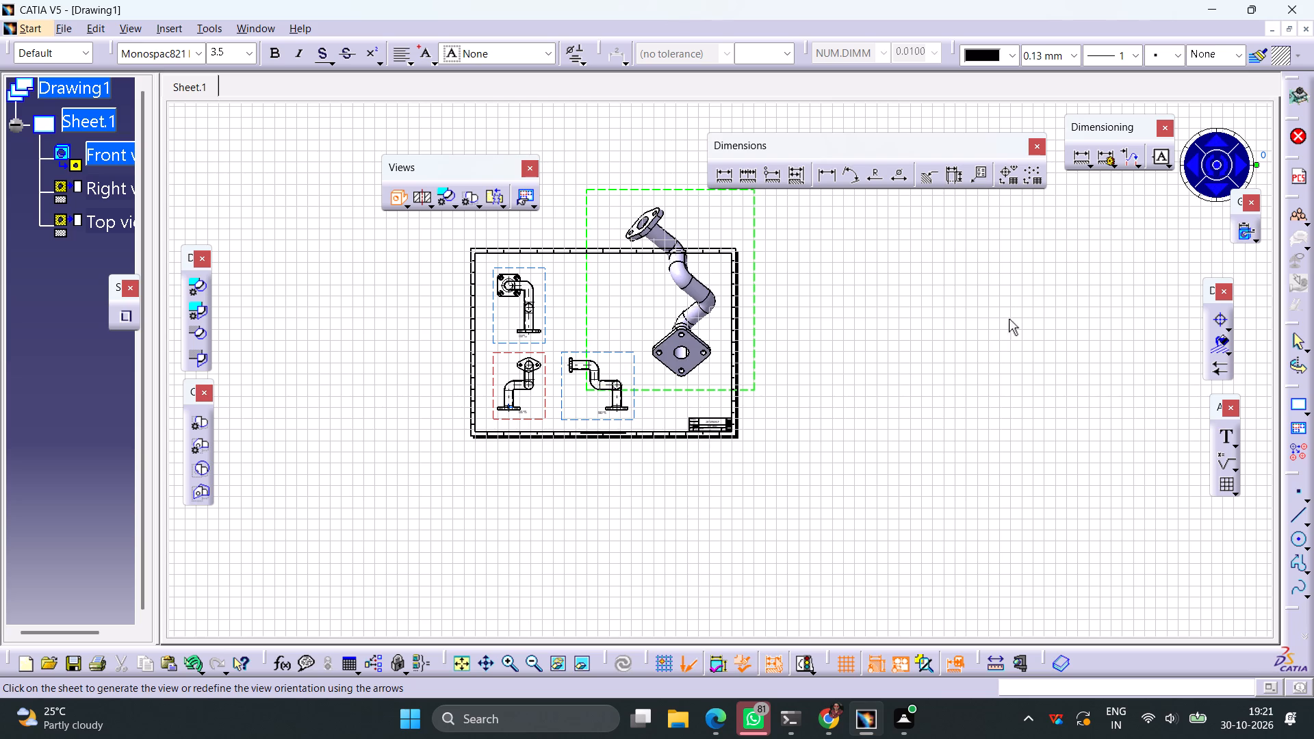
left_click(1239, 169)
left_click(1240, 170)
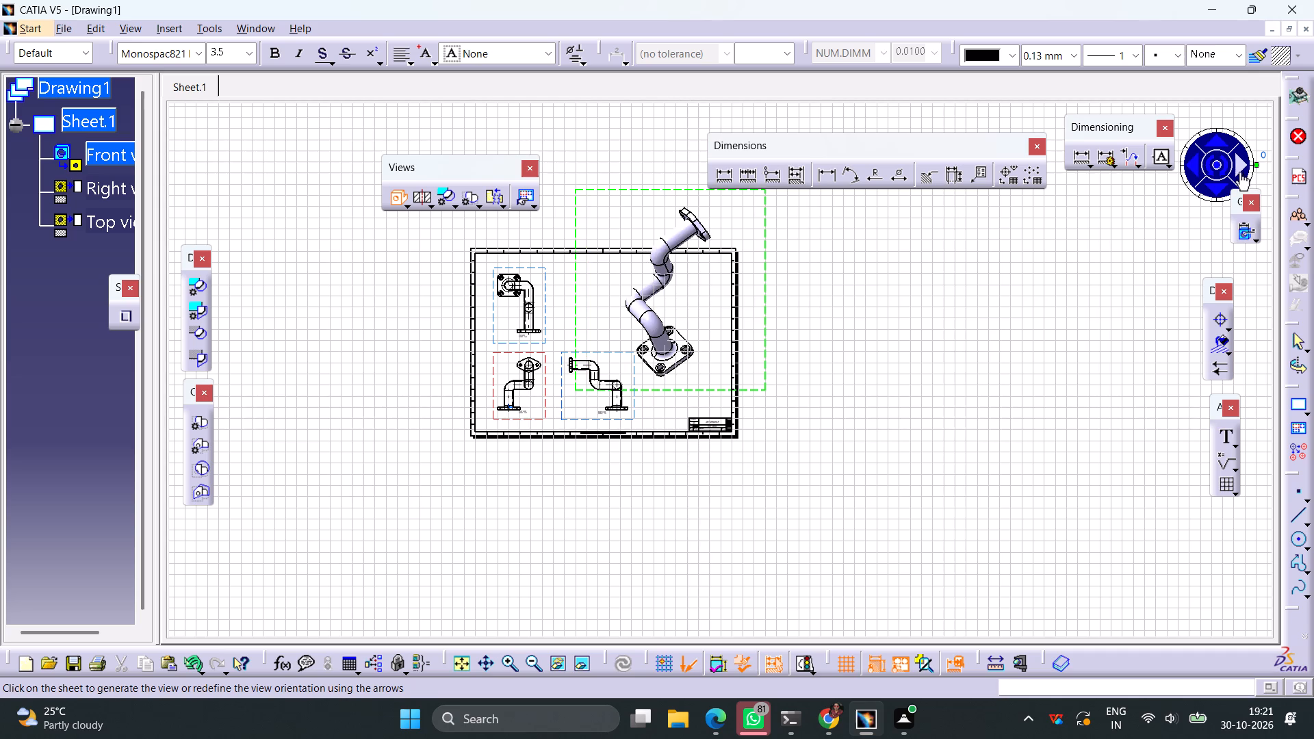
left_click(882, 400)
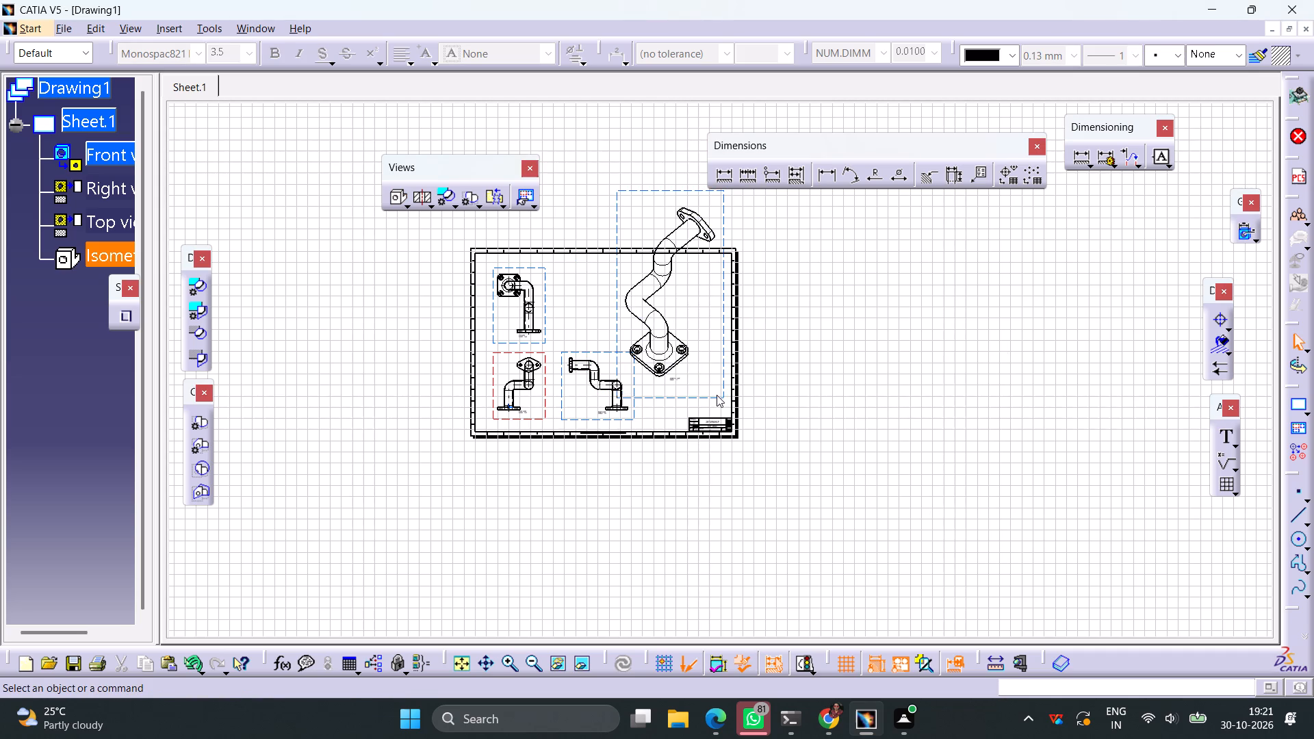
Activate the isometric view and set its scale to 1:2.
right_click(714, 397)
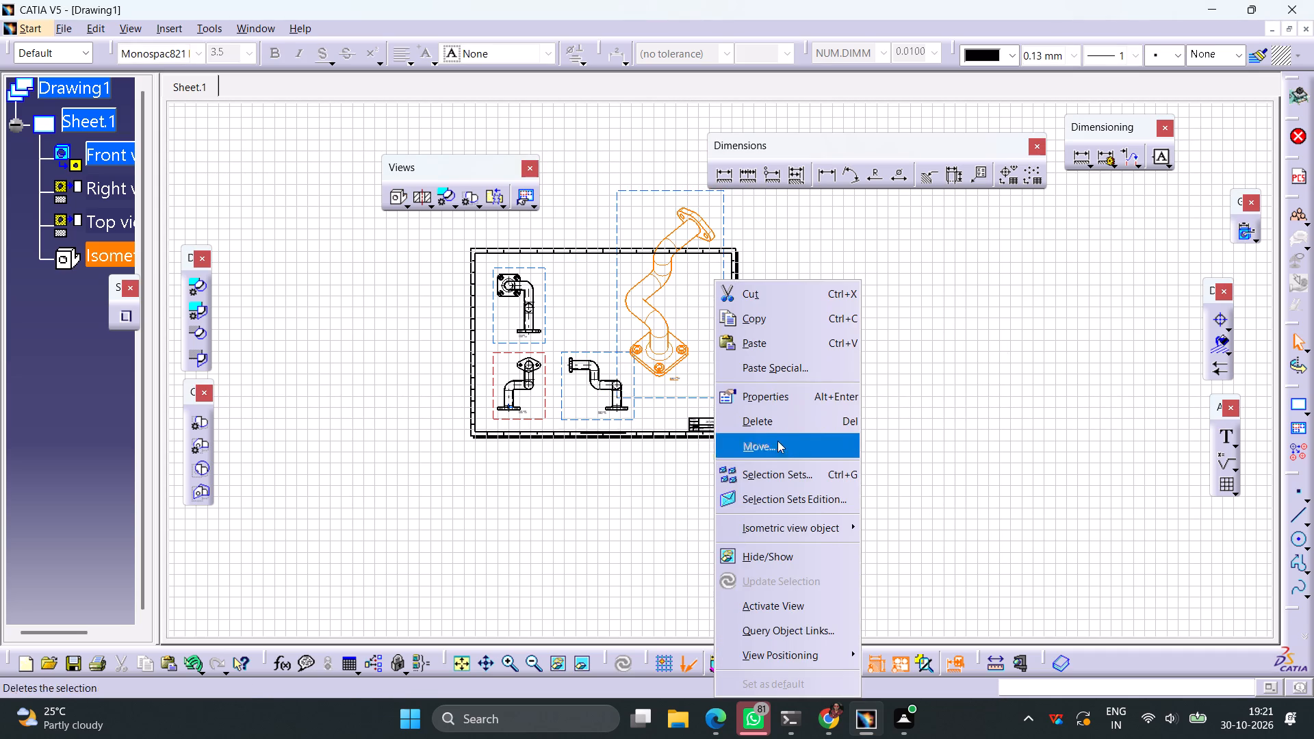
left_click(780, 606)
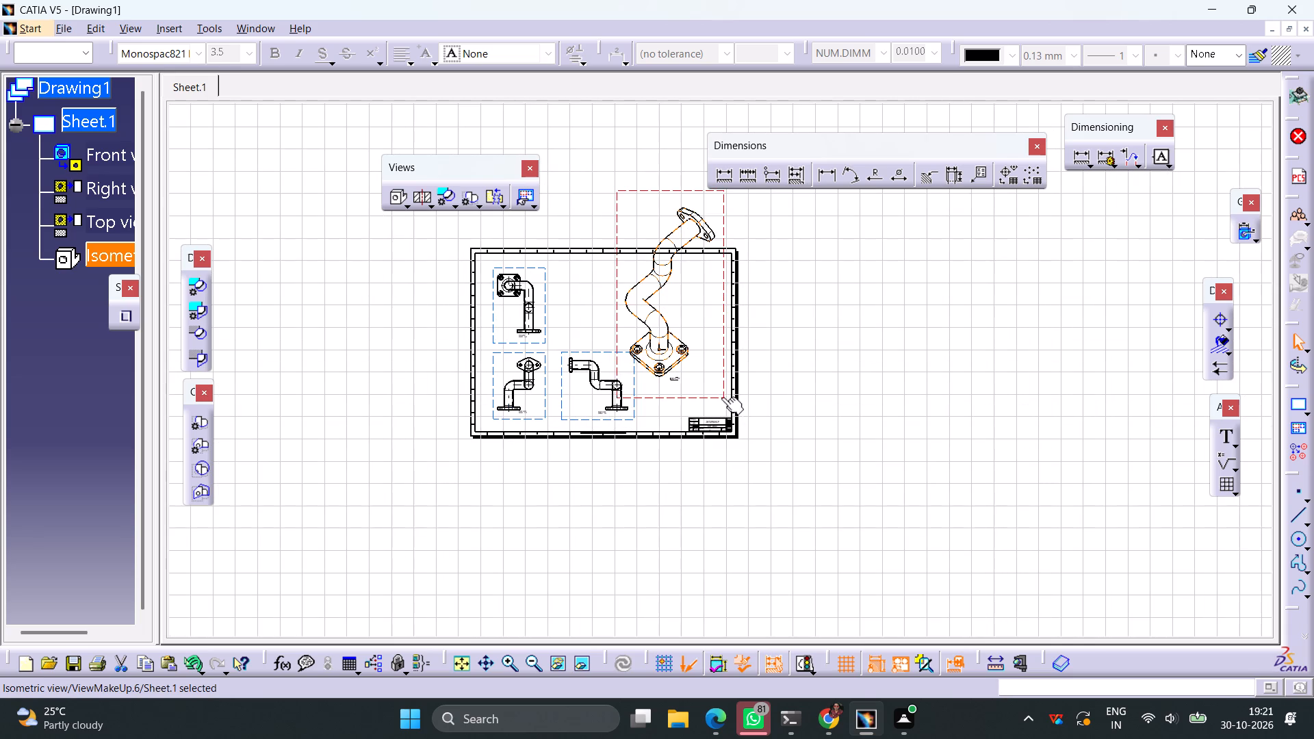
right_click(718, 397)
left_click(804, 396)
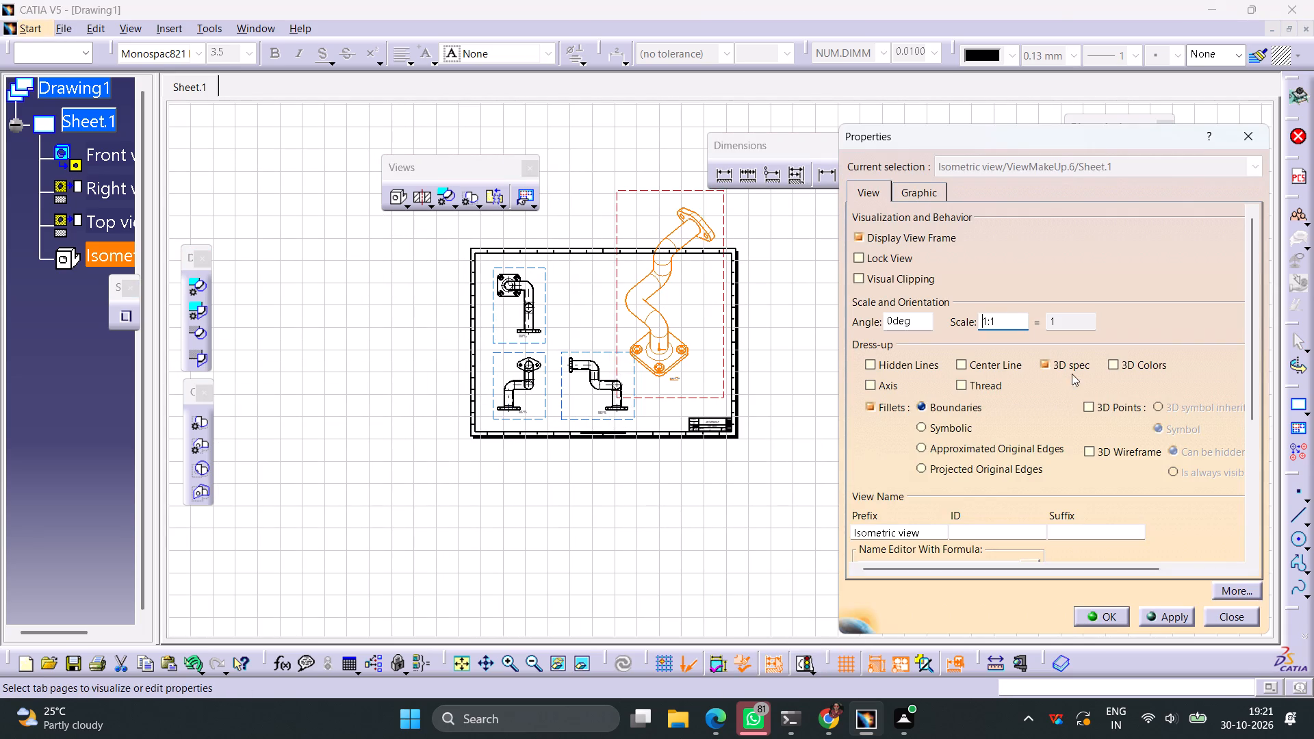
left_click(1005, 322)
key("BackSpace")
key("2")
Set the isometric view's generation mode to Raster, using Shading with edges and a customized visualization level of detail, and apply it.
scroll(1039, 445, "down", 12)
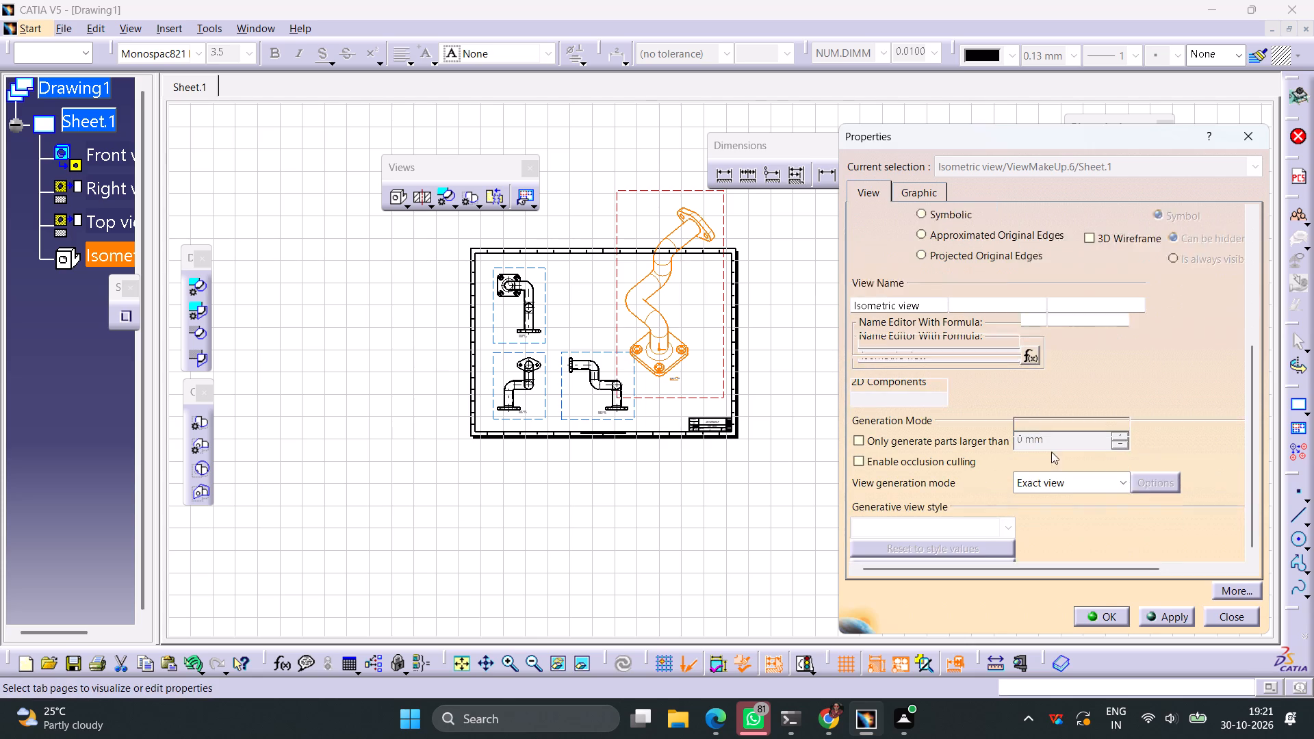
left_click(1113, 473)
left_click(1064, 541)
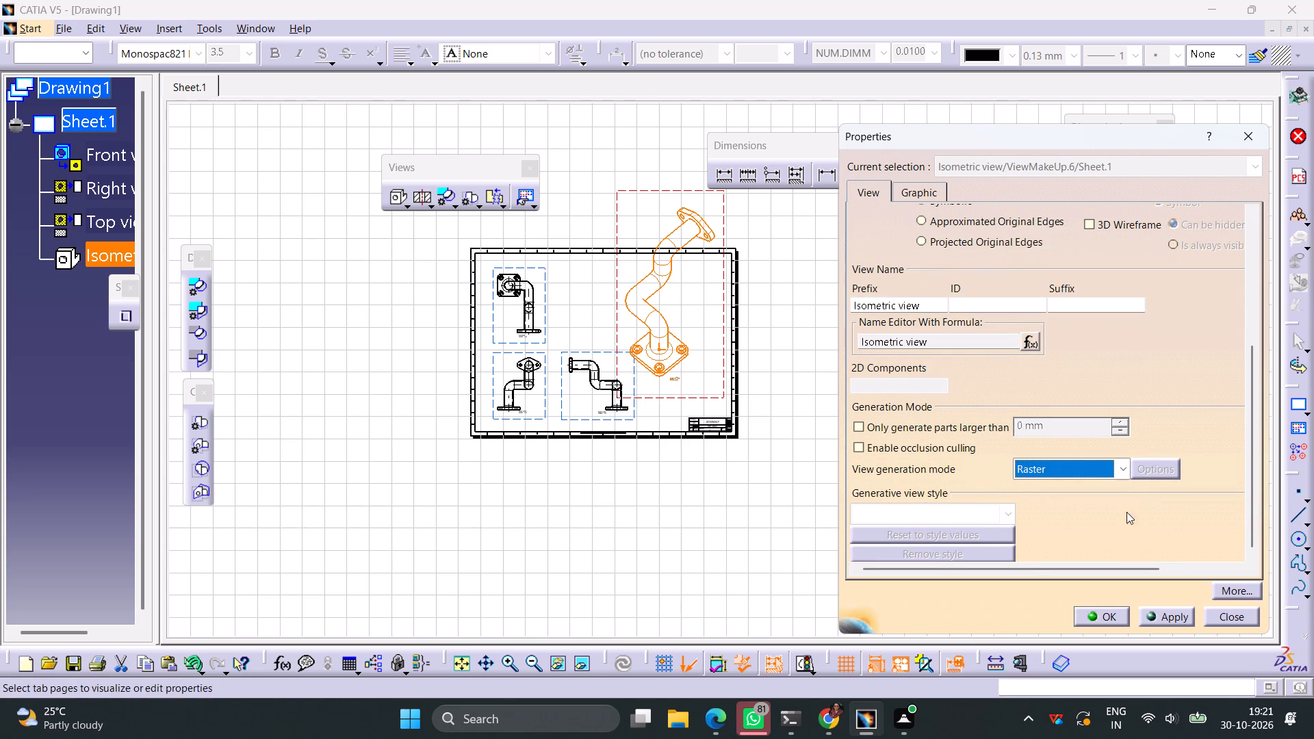
left_click(1159, 470)
left_click(1130, 495)
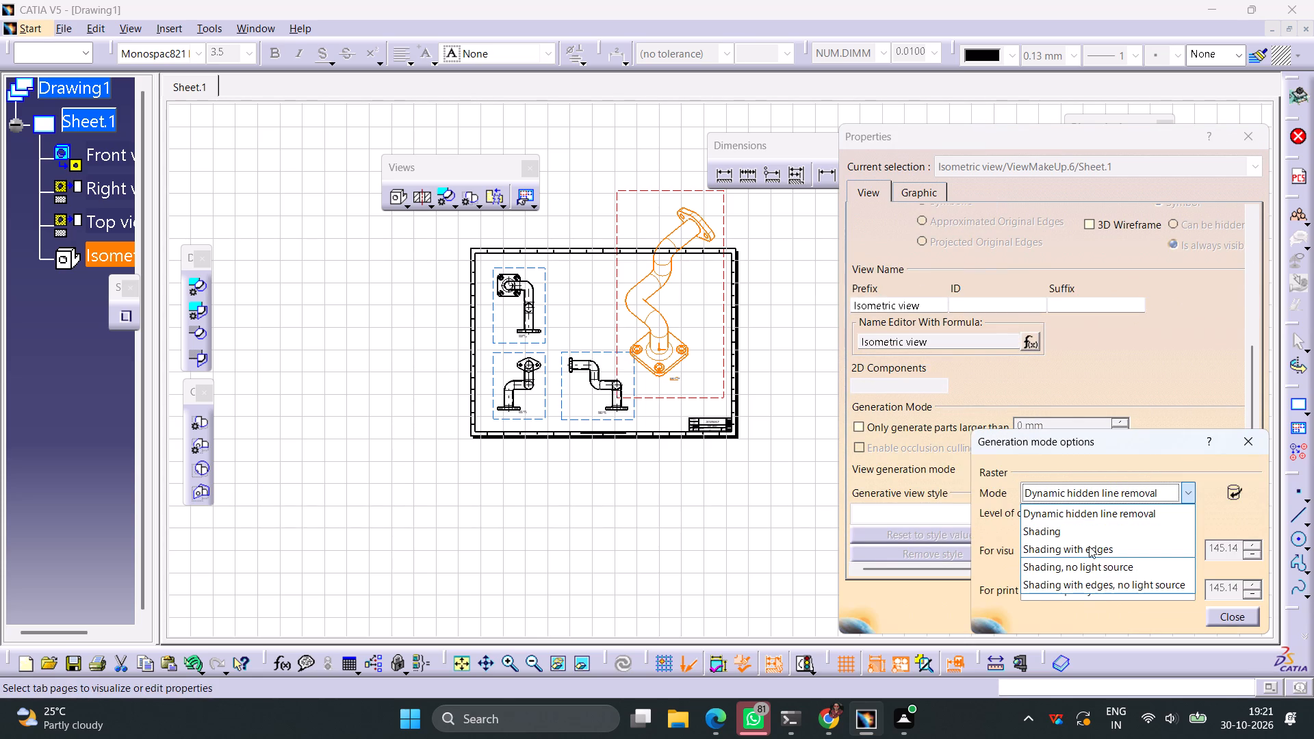
left_click(1083, 543)
left_click(1139, 550)
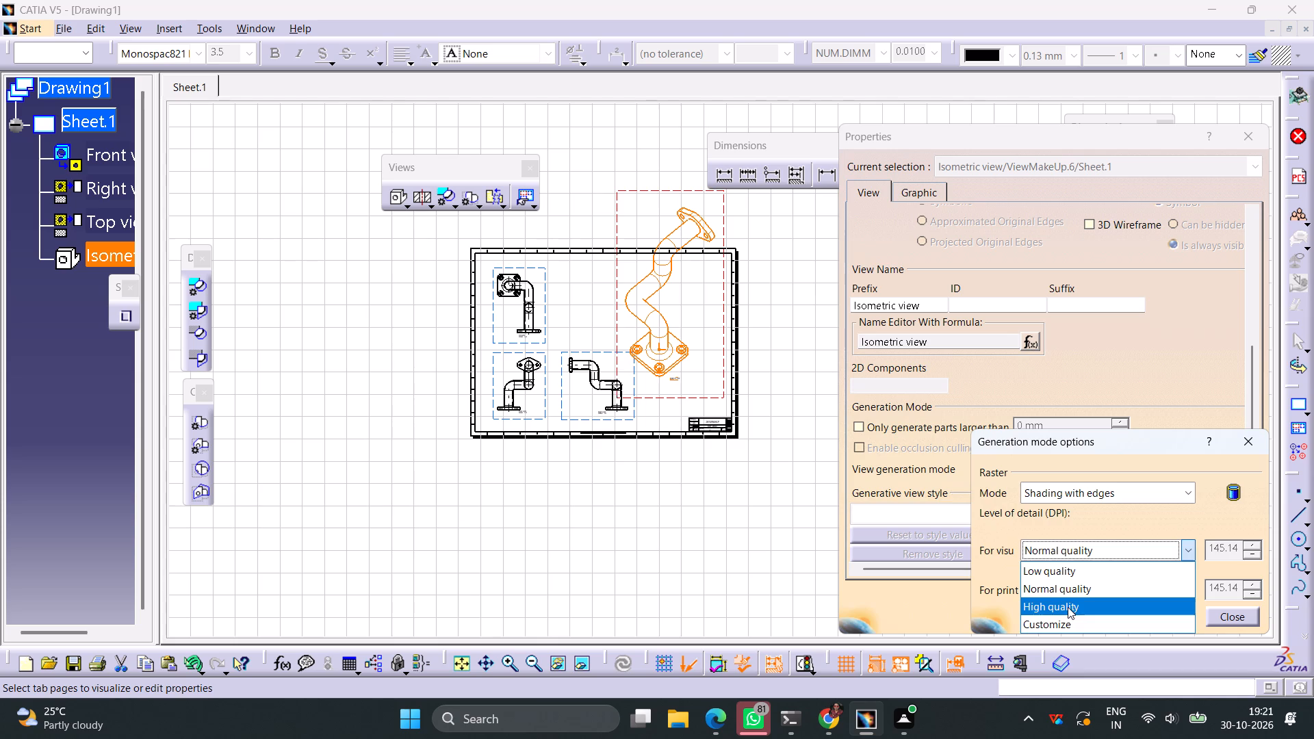
left_click(1068, 607)
left_click(1184, 549)
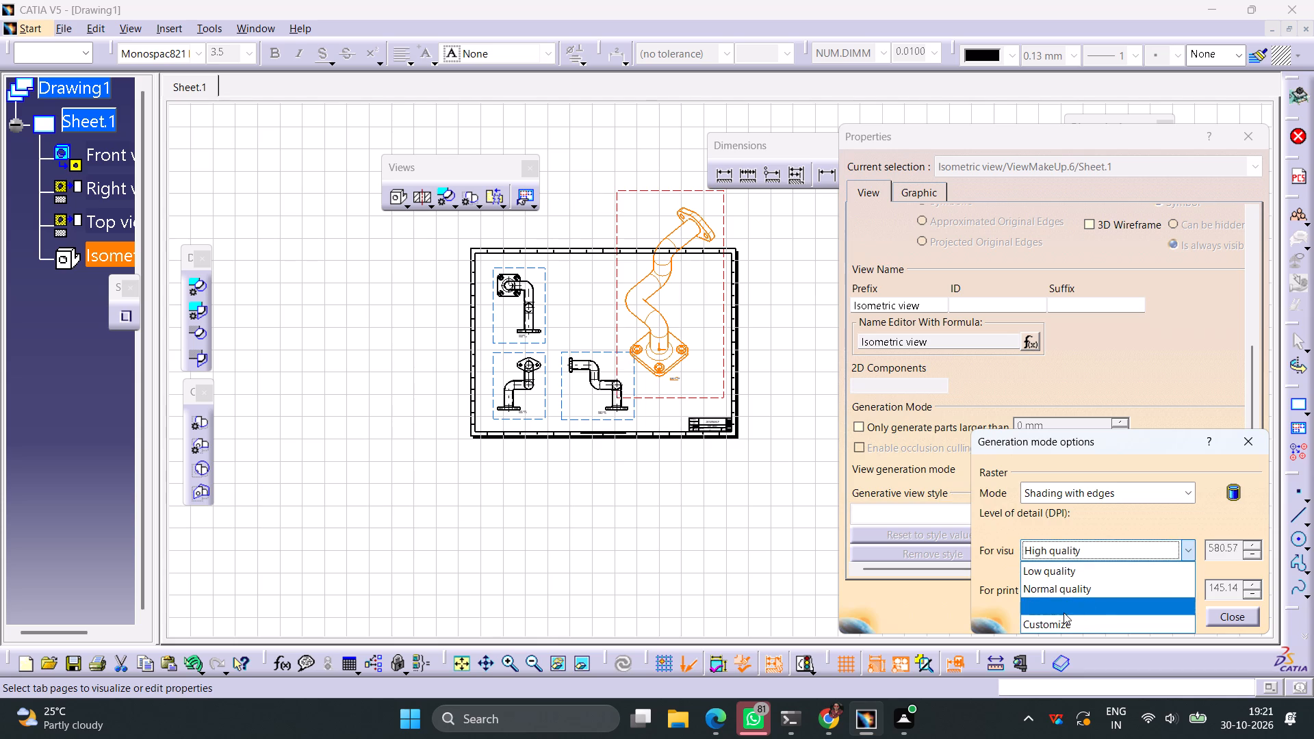
left_click(1064, 622)
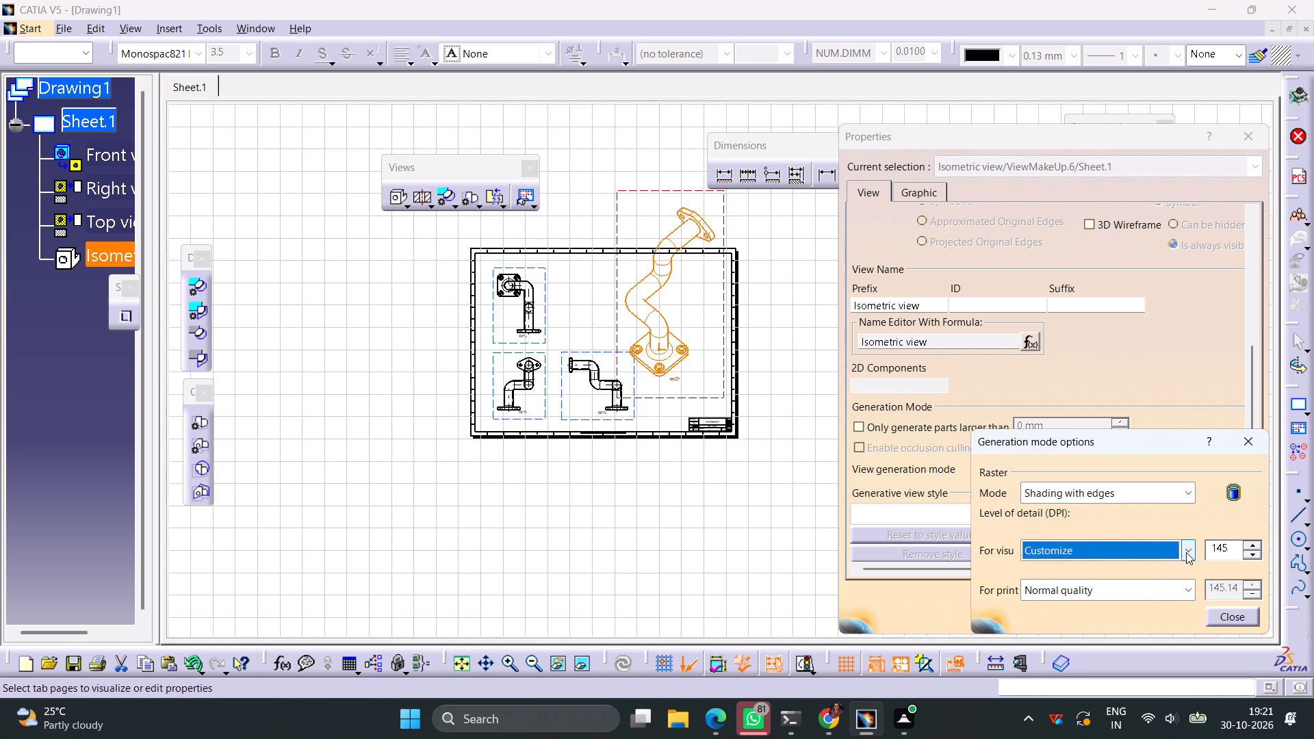
left_click(1250, 543)
left_click(1250, 543)
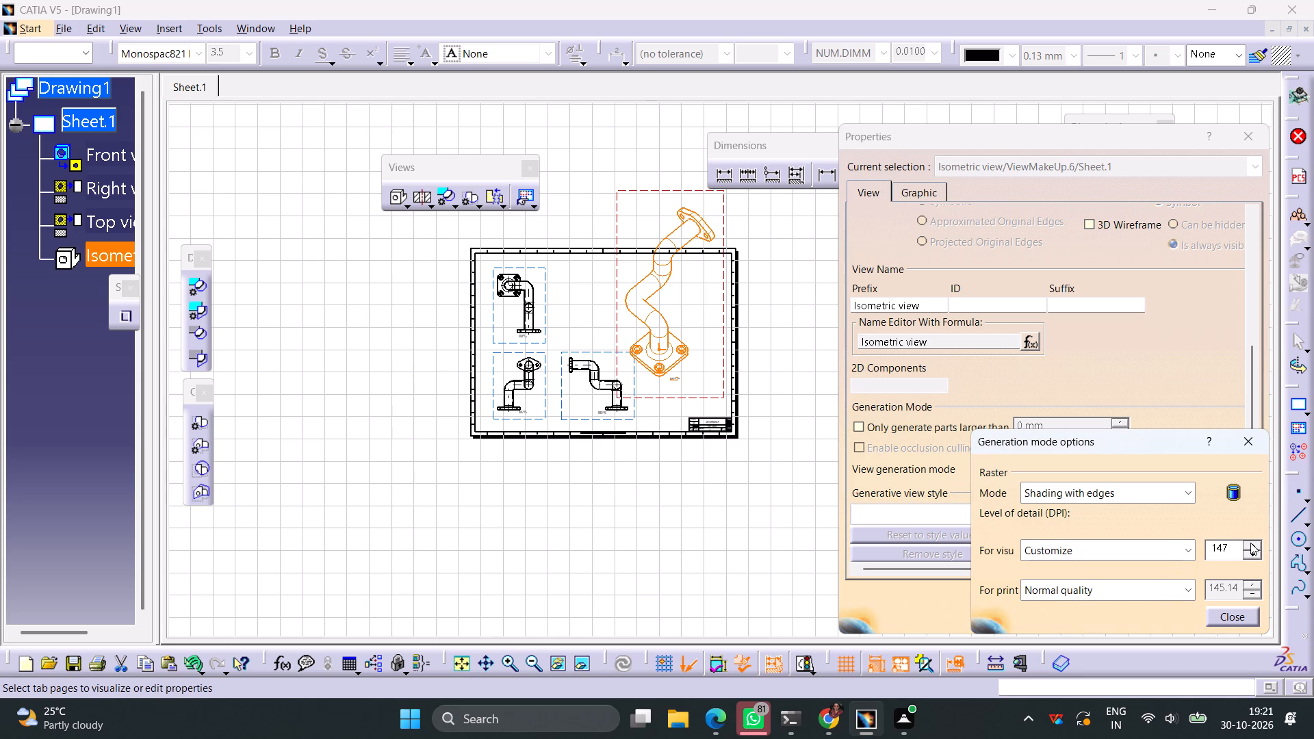
left_click(1252, 545)
left_click(1235, 617)
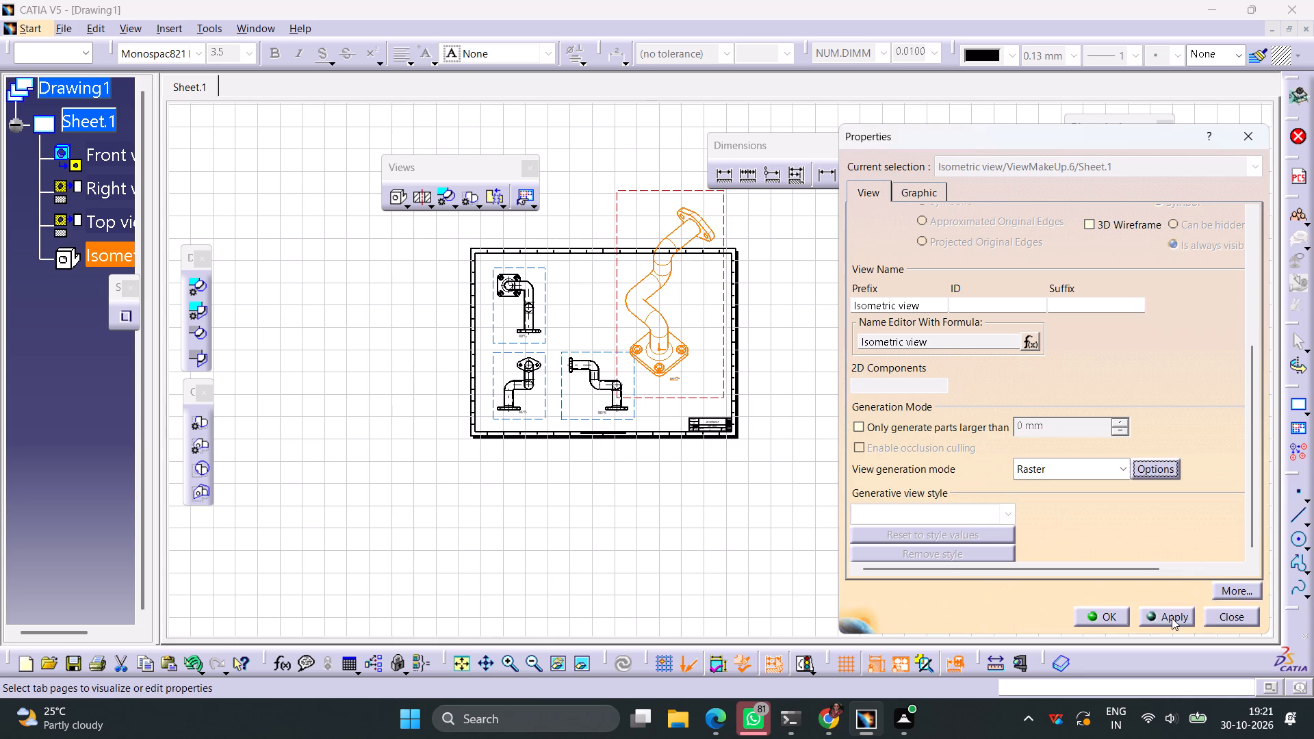
left_click(1172, 618)
left_click(1107, 617)
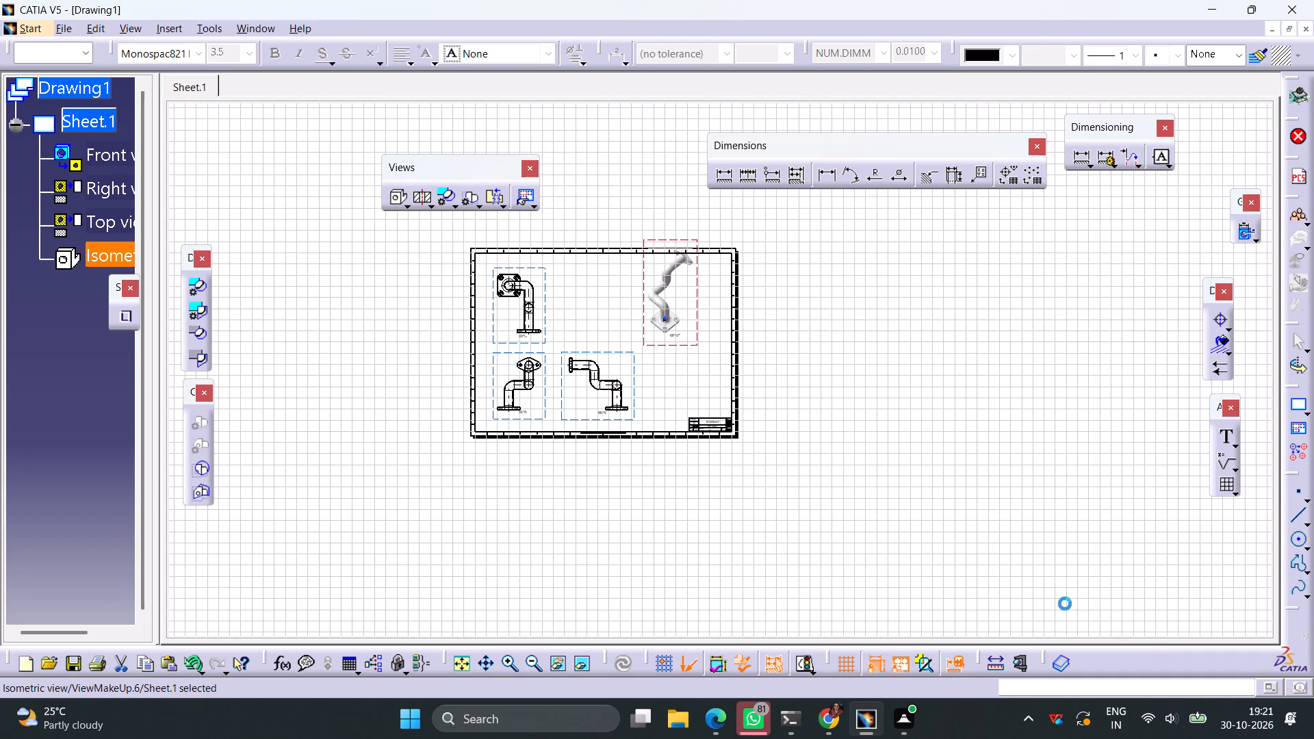
left_click(819, 439)
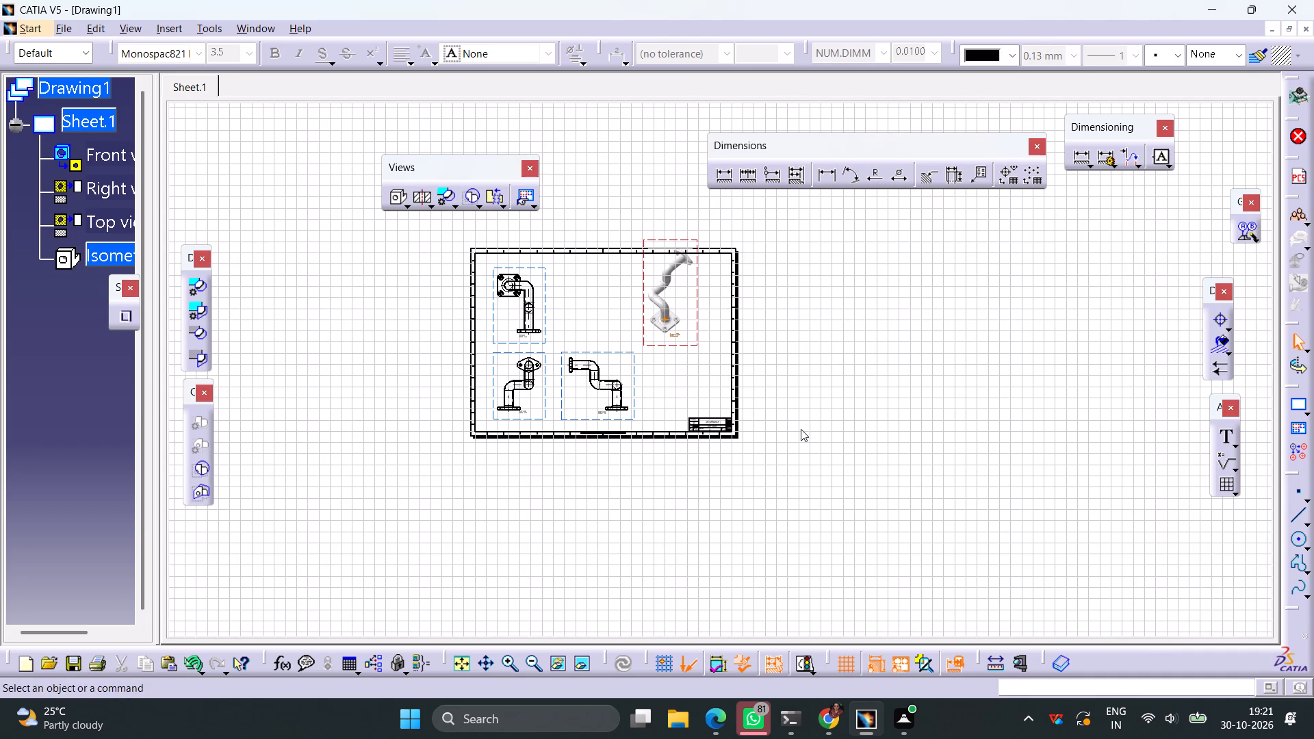
Move the isometric view down and to the right so it lies fully inside the sheet's upper-right border.
middle_click_drag(811, 426, 828, 327, "ctrl")
middle_click_drag(825, 344, 941, 513)
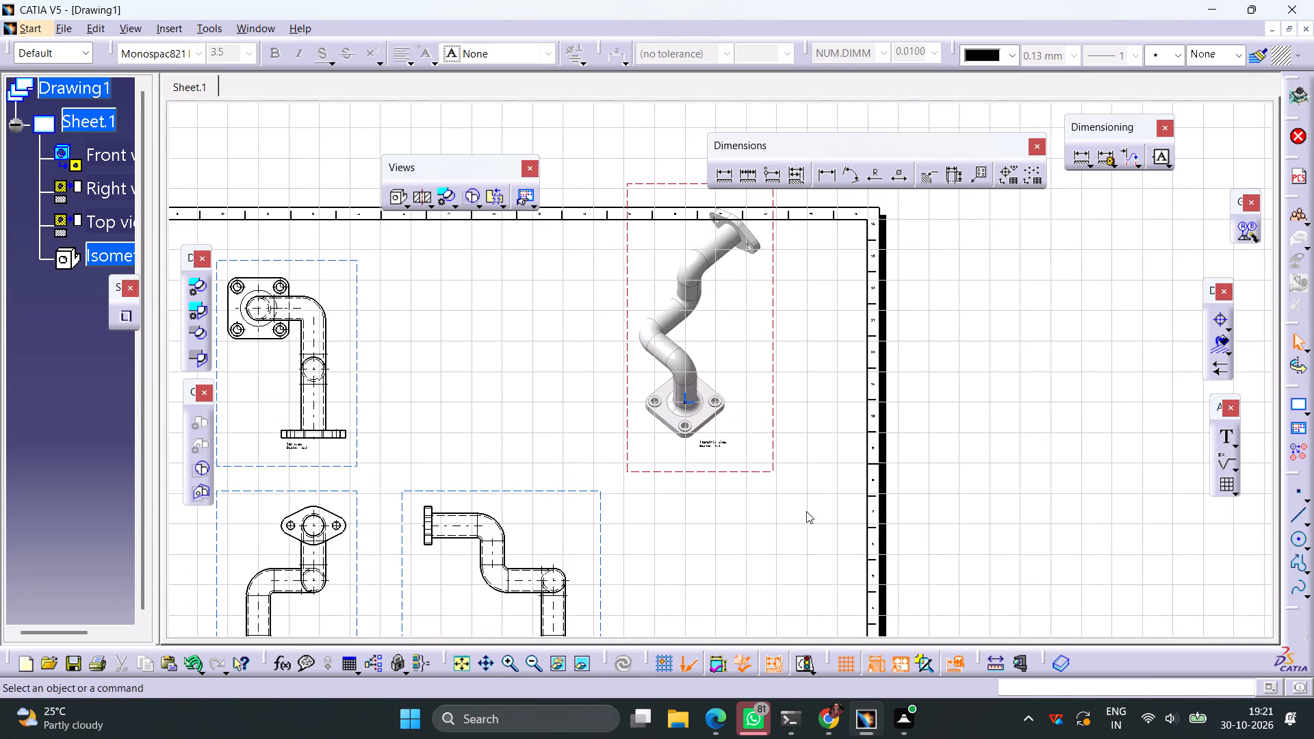
left_click_drag(738, 472, 776, 515)
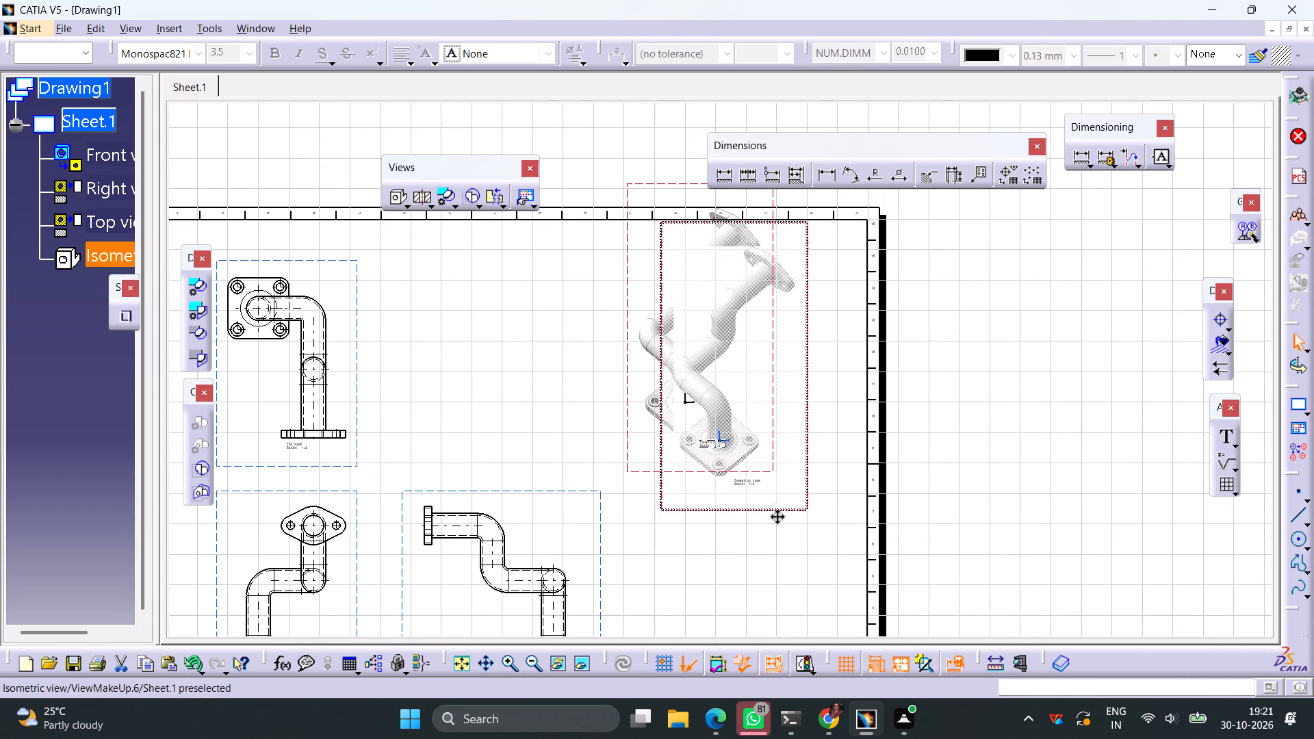
left_click_drag(776, 515, 795, 522)
Dimension the thickness of the square flange at the bottom of the front view, with the dimension beside its outer edge.
middle_click_drag(918, 495, 948, 451)
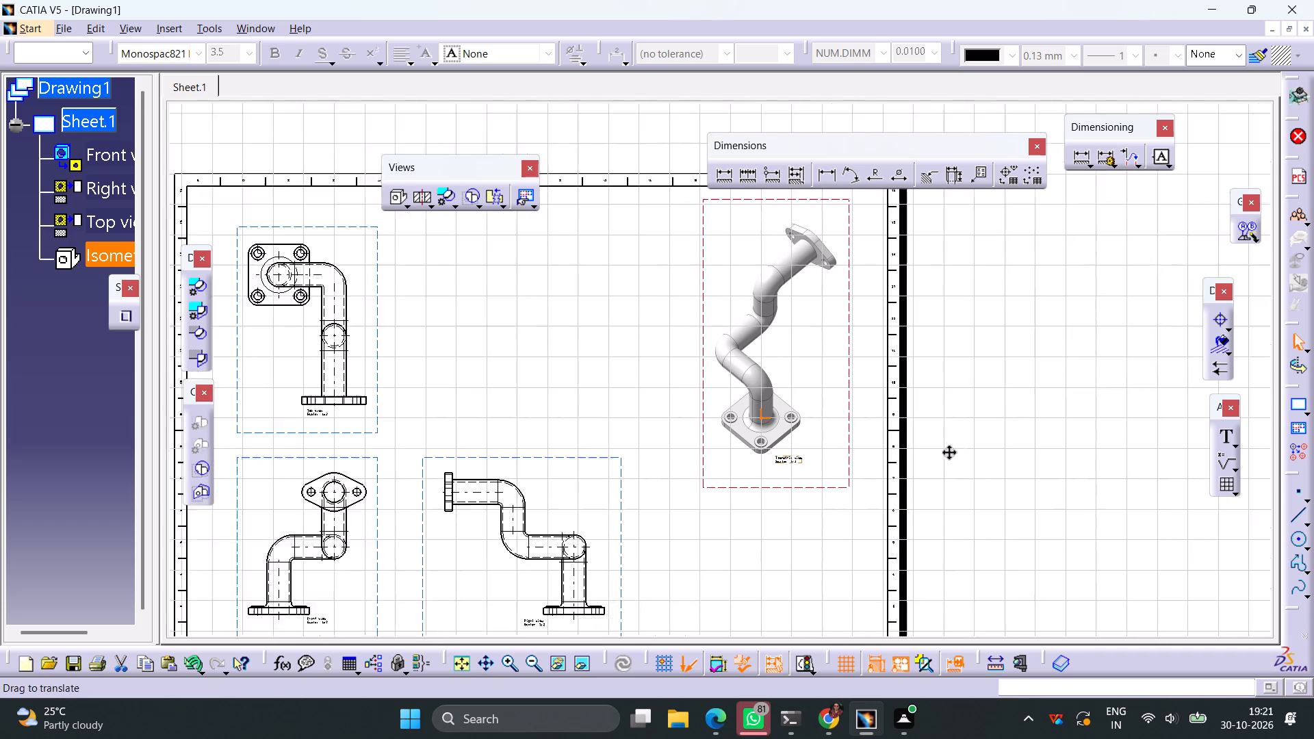
middle_click_drag(948, 451, 1015, 360)
middle_click_drag(483, 541, 681, 502)
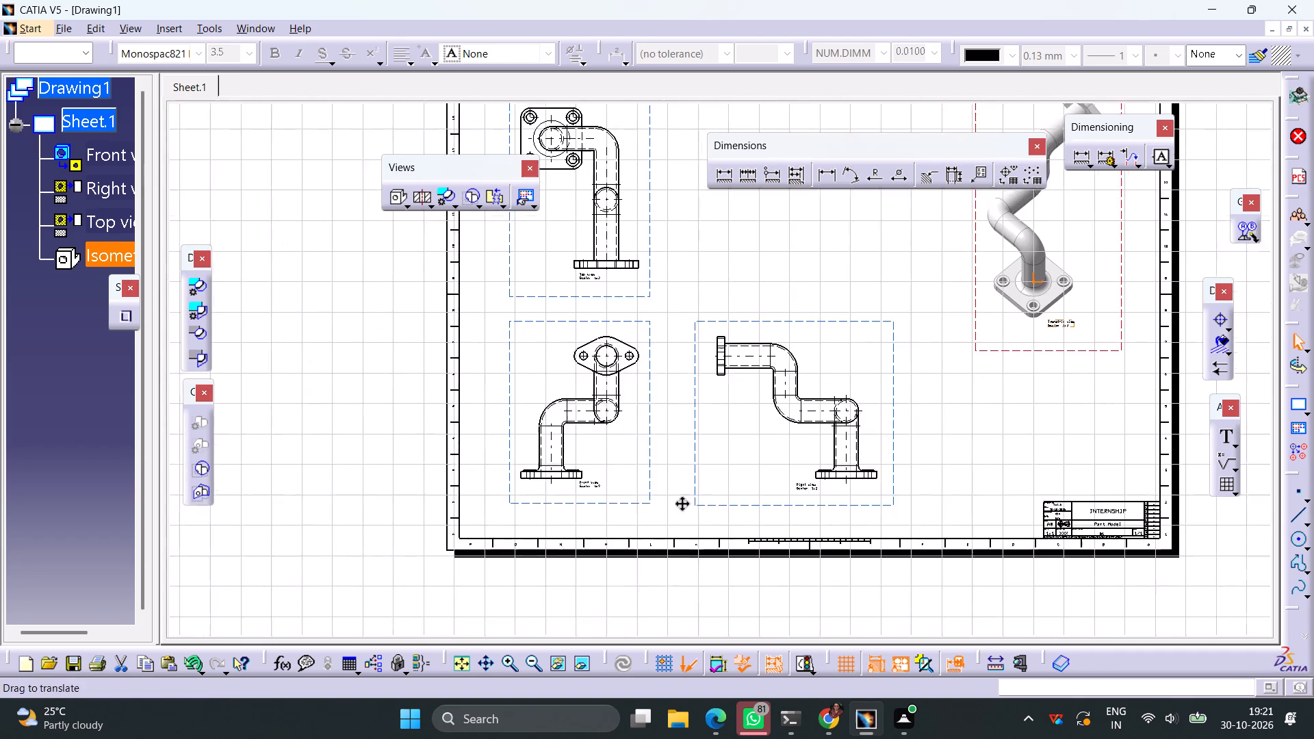
middle_click_drag(681, 502, 688, 488)
middle_click_drag(607, 523, 633, 441, "ctrl")
middle_click_drag(660, 515, 823, 414)
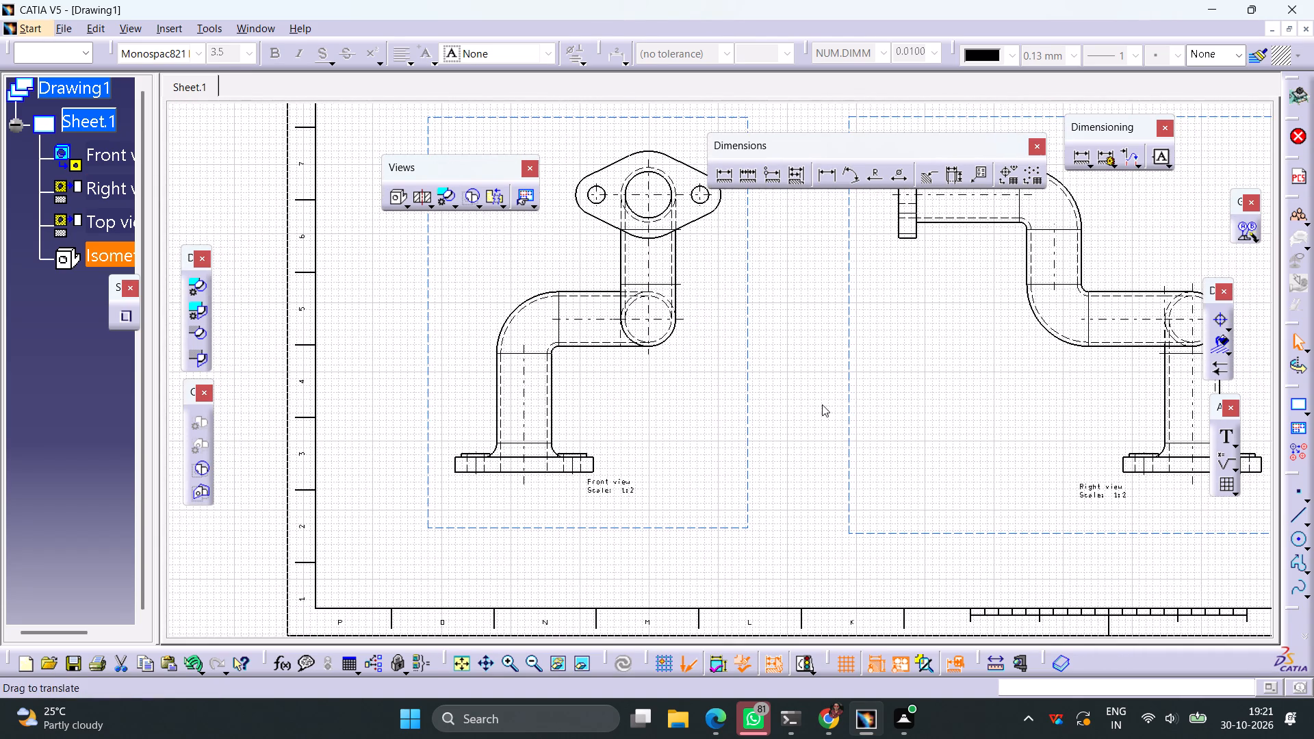
left_click(721, 181)
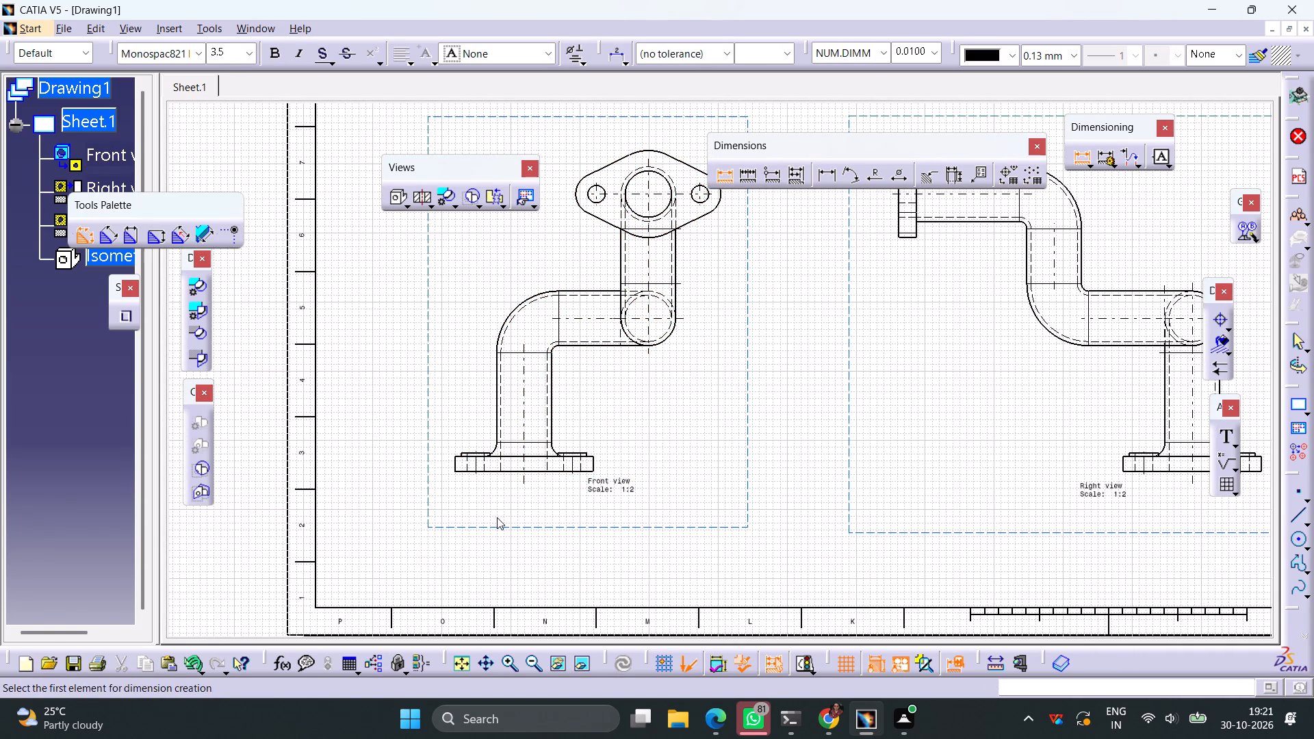
middle_click_drag(497, 518, 502, 439, "ctrl")
middle_click_drag(603, 569, 1048, 393)
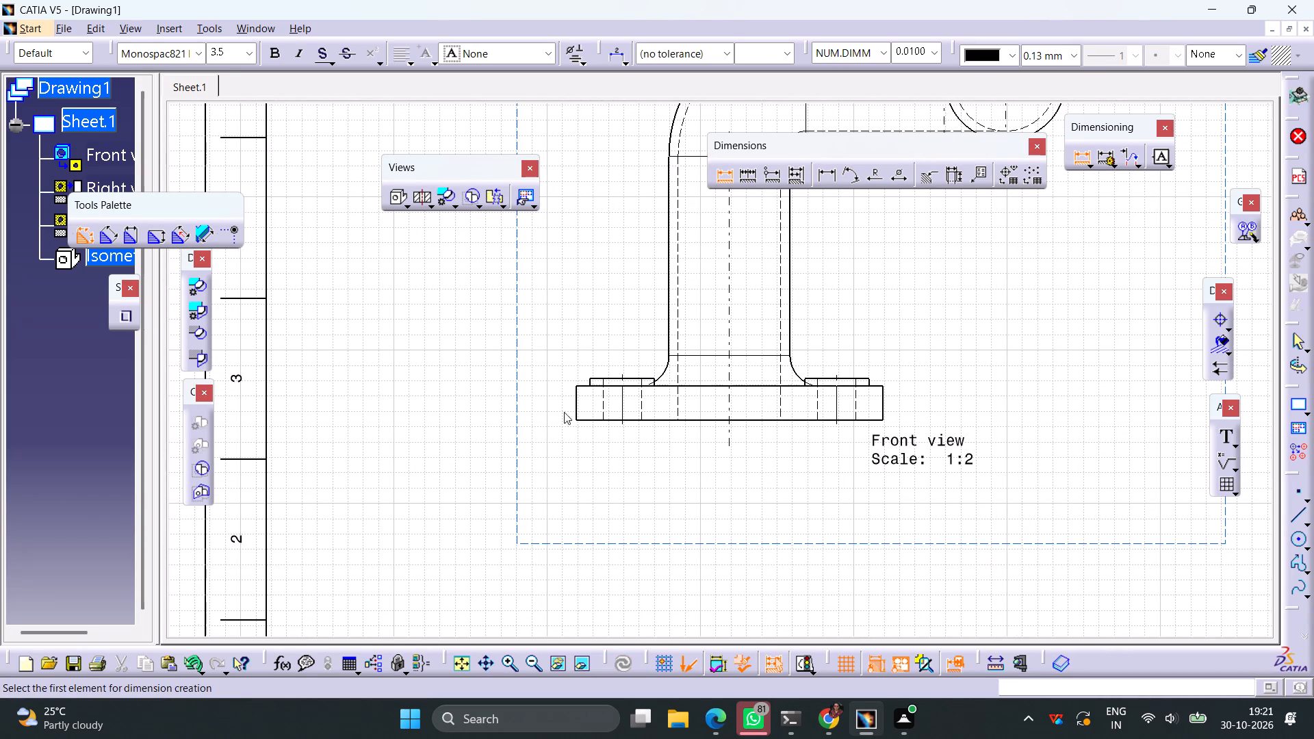
left_click(577, 401)
left_click(545, 418)
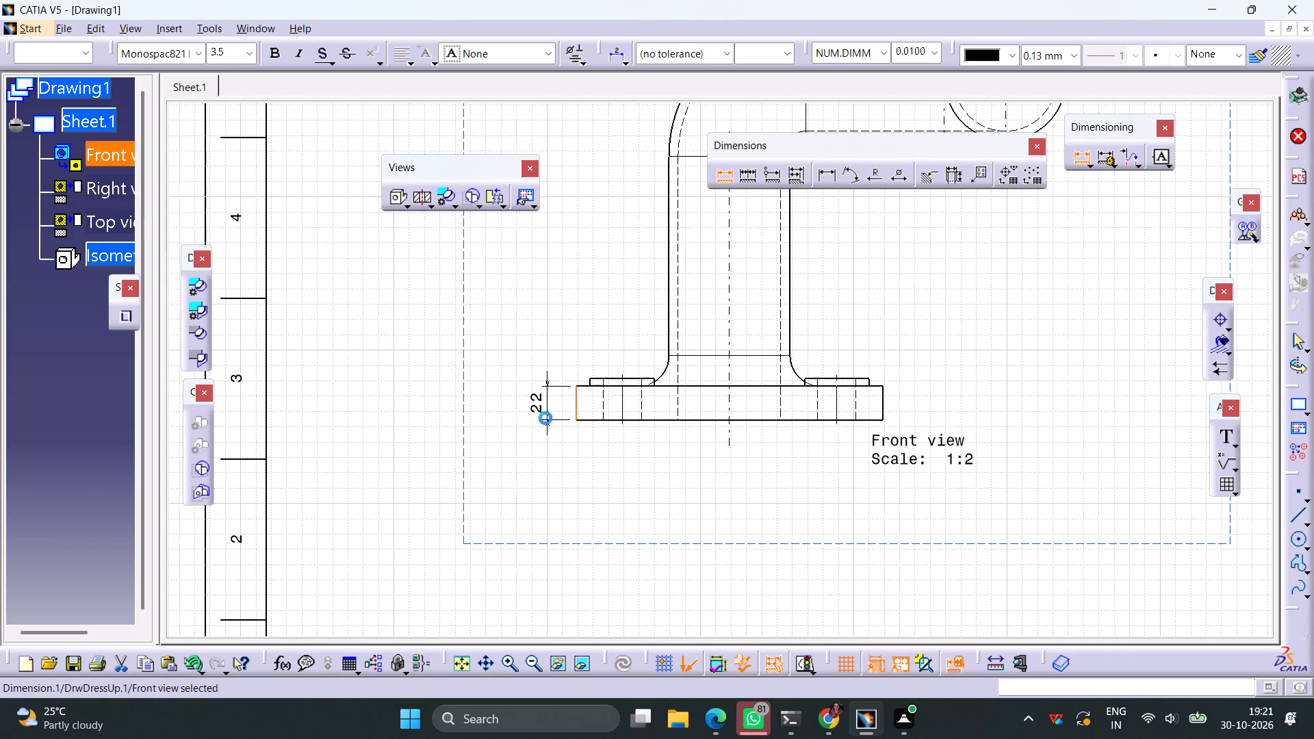
left_click(884, 320)
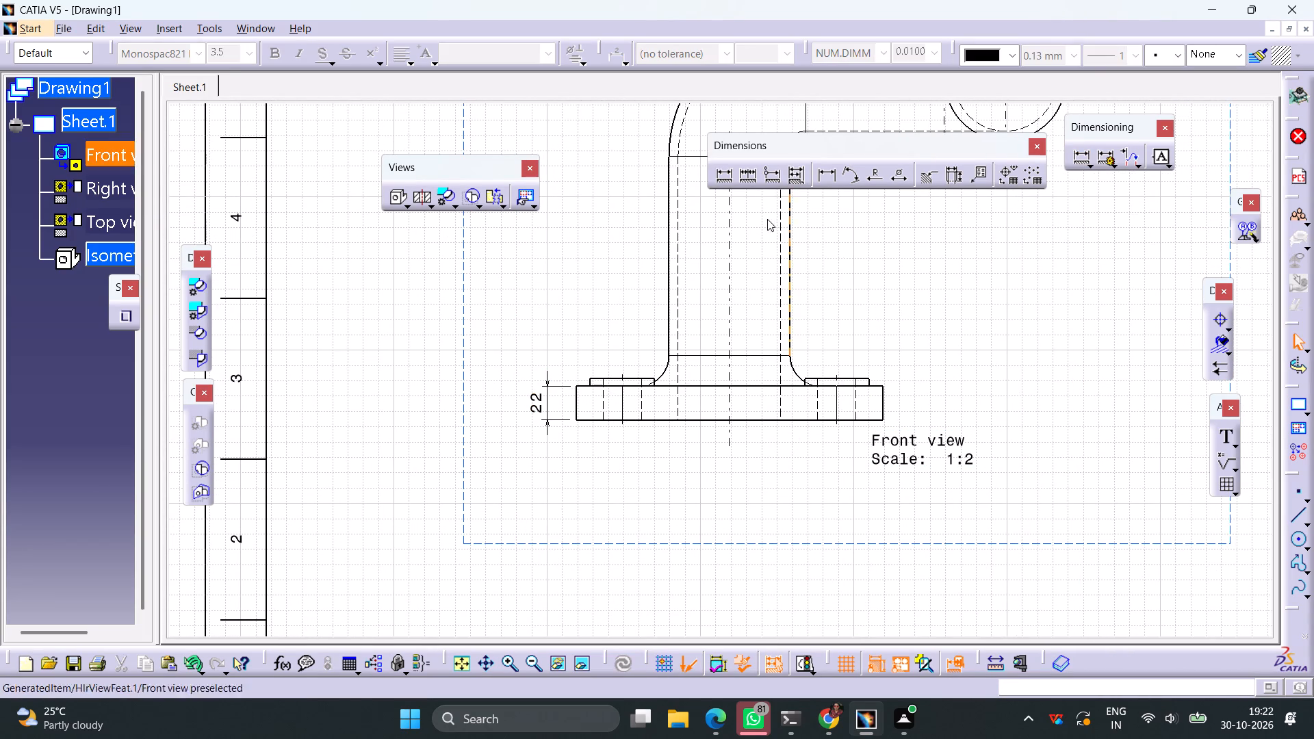
Dimension the height of the raised pad on the square flange and the radius of the pipe-to-flange fillet in the front view.
left_click(721, 181)
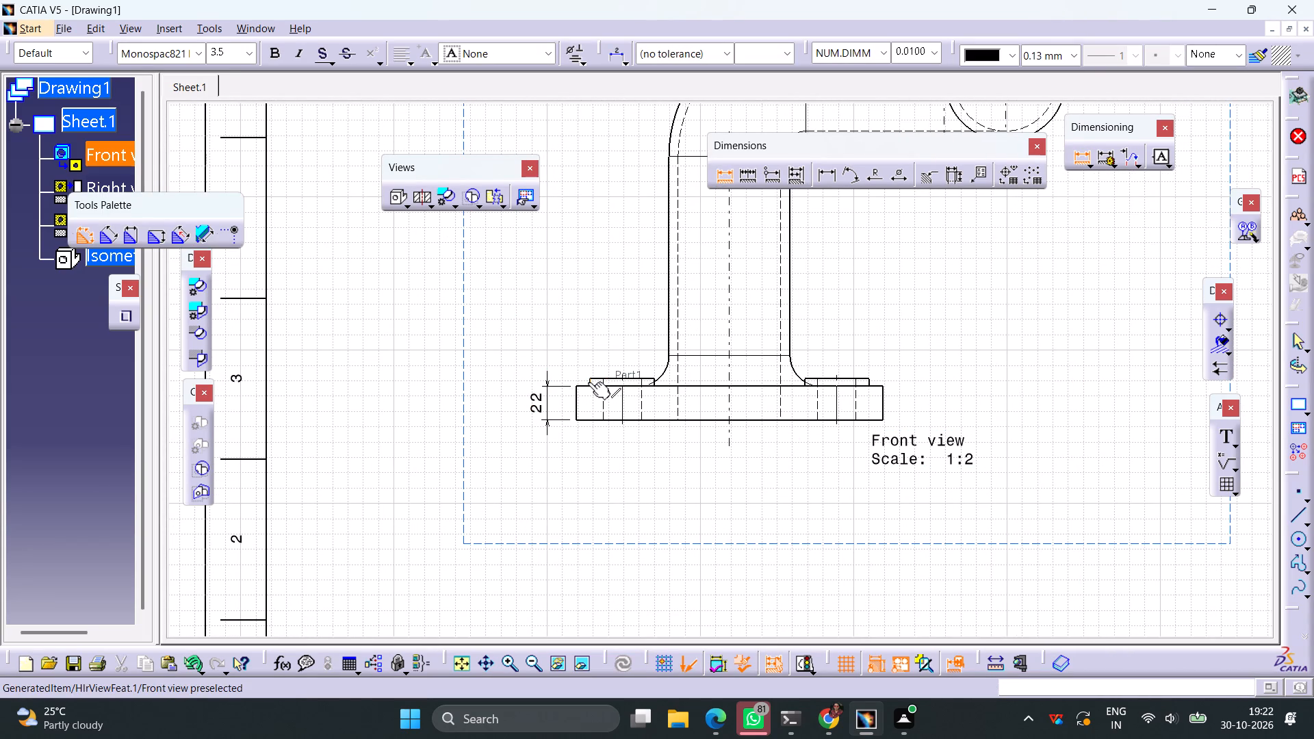
left_click(589, 383)
left_click(565, 344)
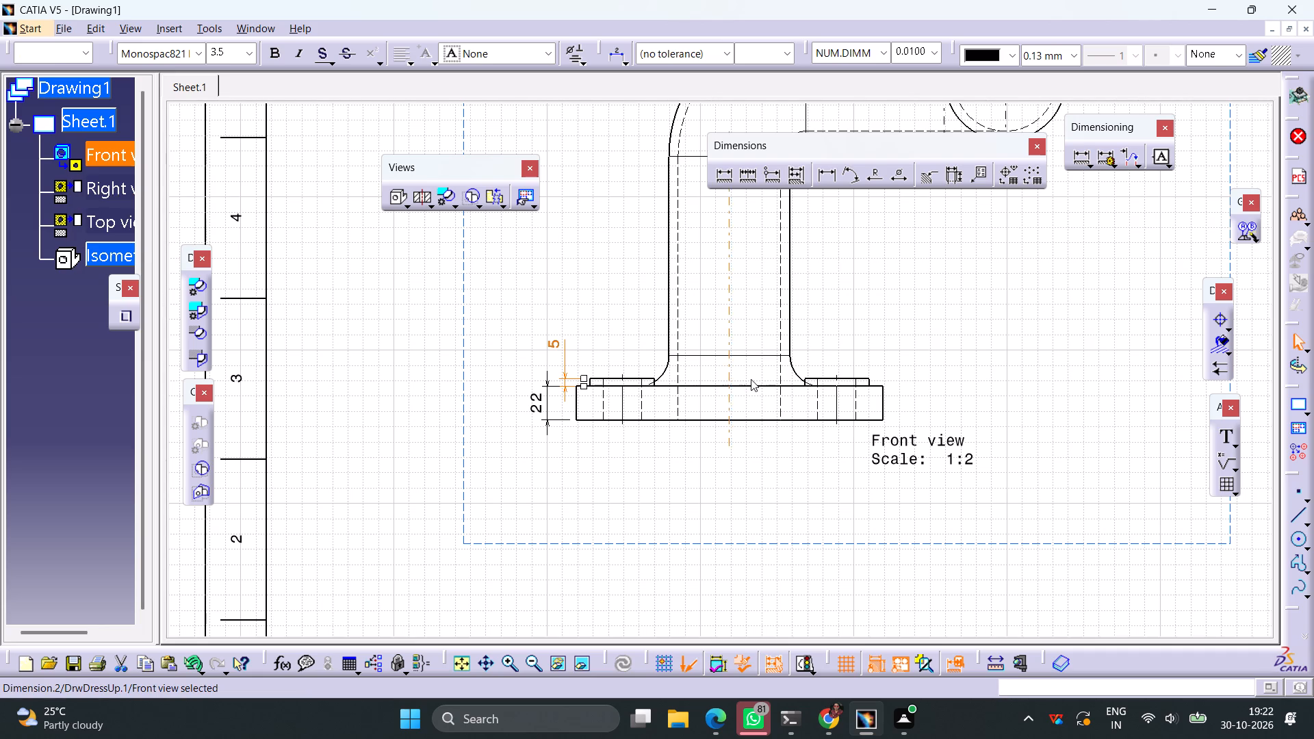
left_click(875, 181)
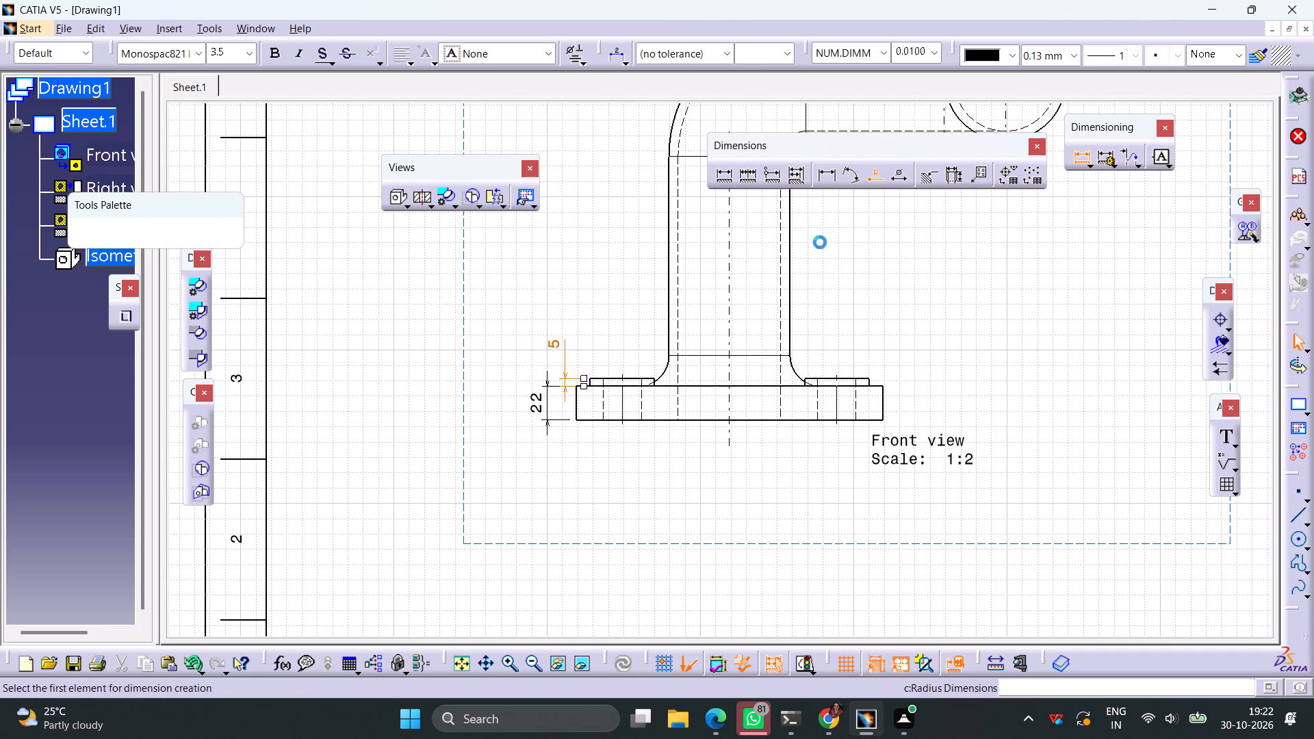
left_click(665, 372)
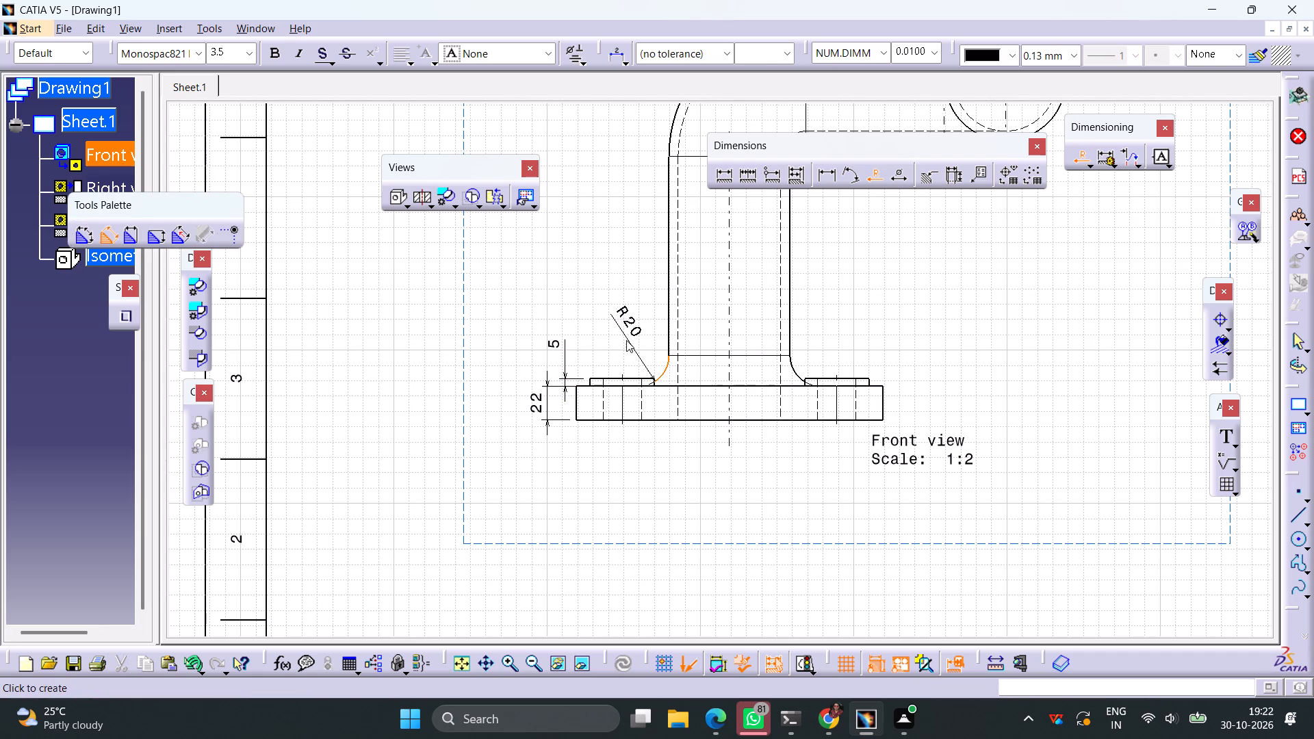
left_click(617, 337)
Add diameter dimensions for the outside and inside of the vertical pipe, placed below the square flange in the front view.
middle_click_drag(847, 311, 838, 339, "ctrl")
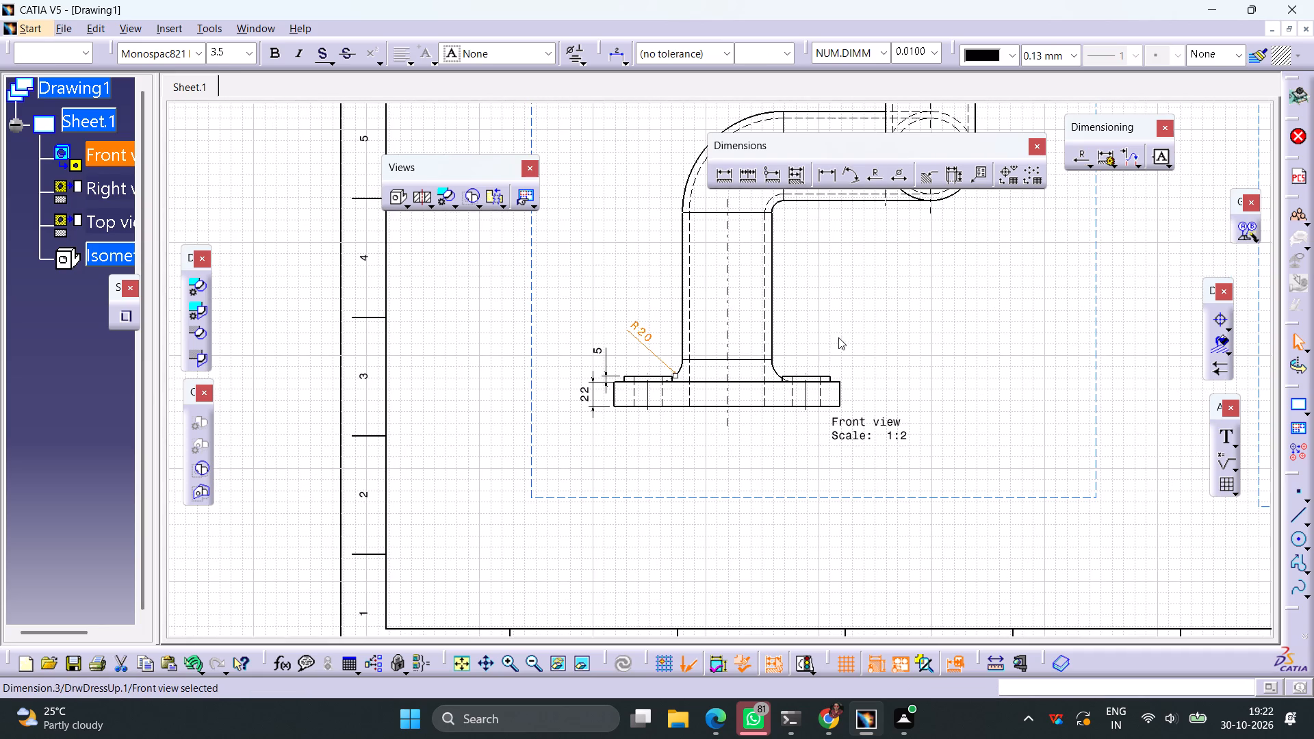
left_click(894, 179)
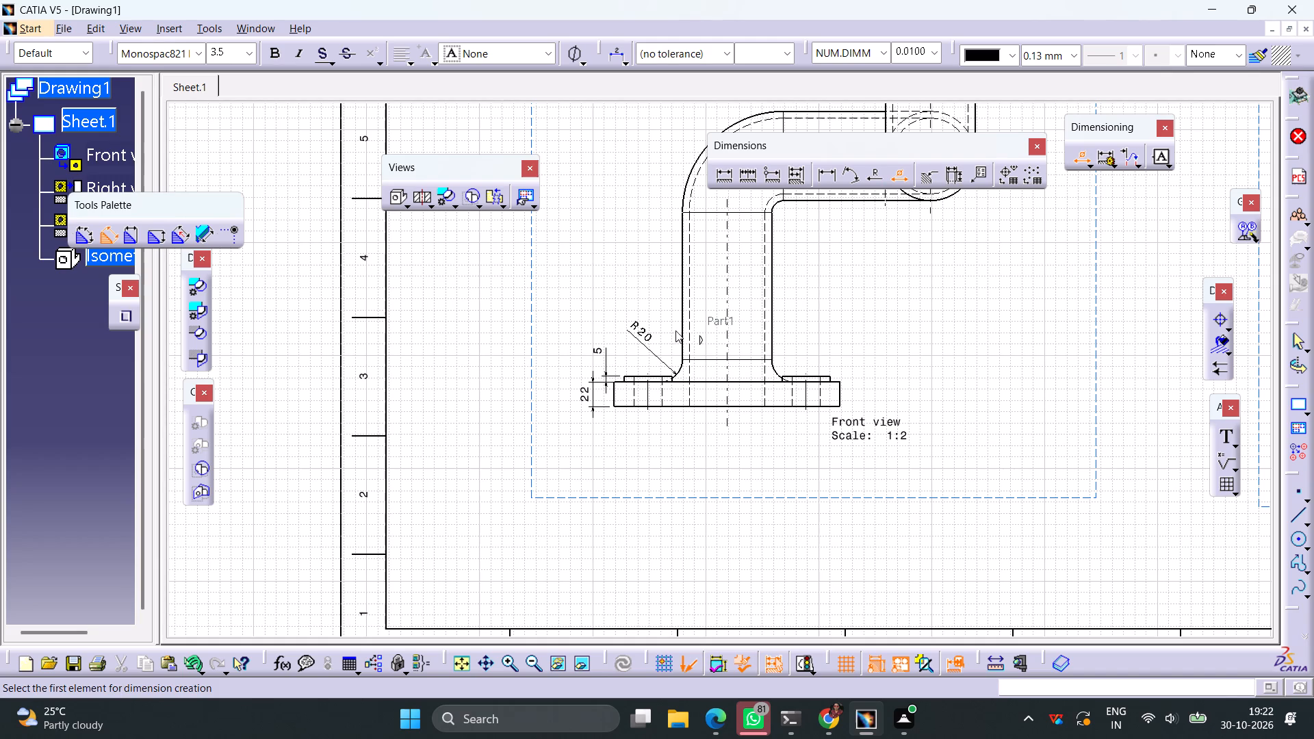
left_click(682, 328)
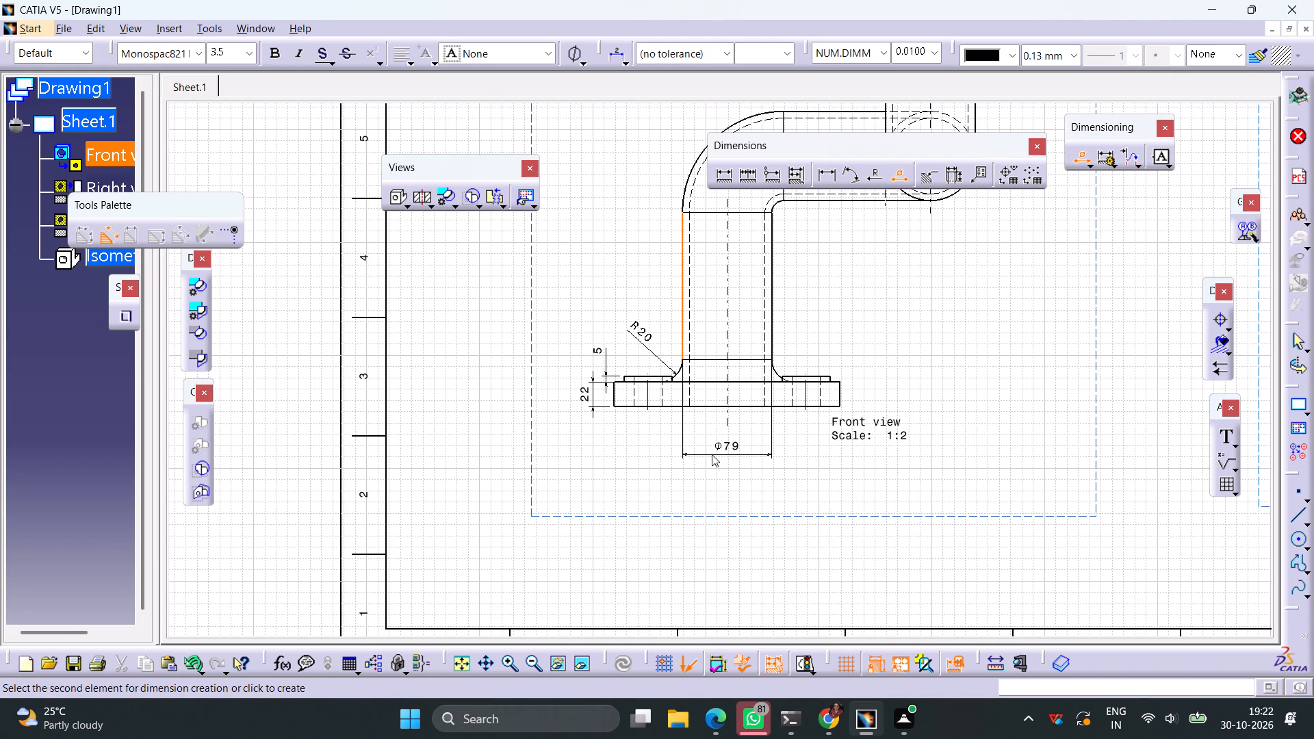
left_click(712, 454)
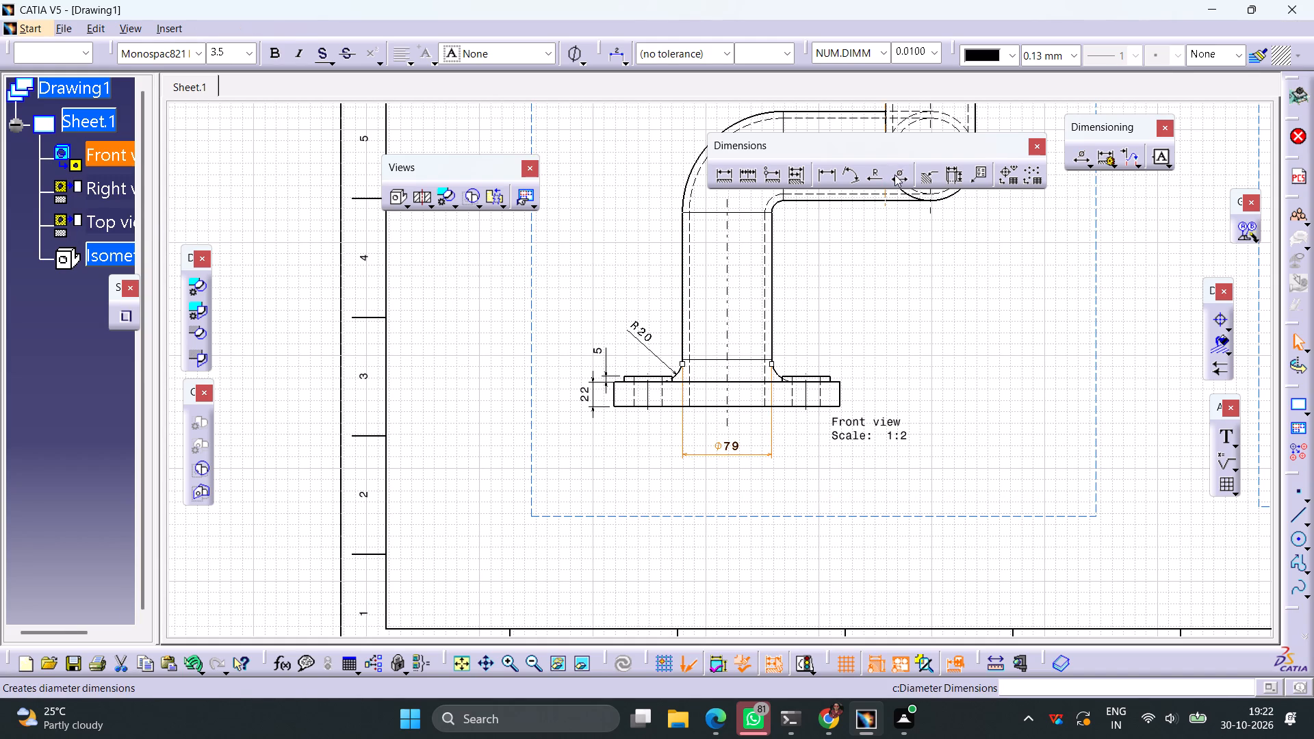
left_click(894, 174)
left_click(689, 357)
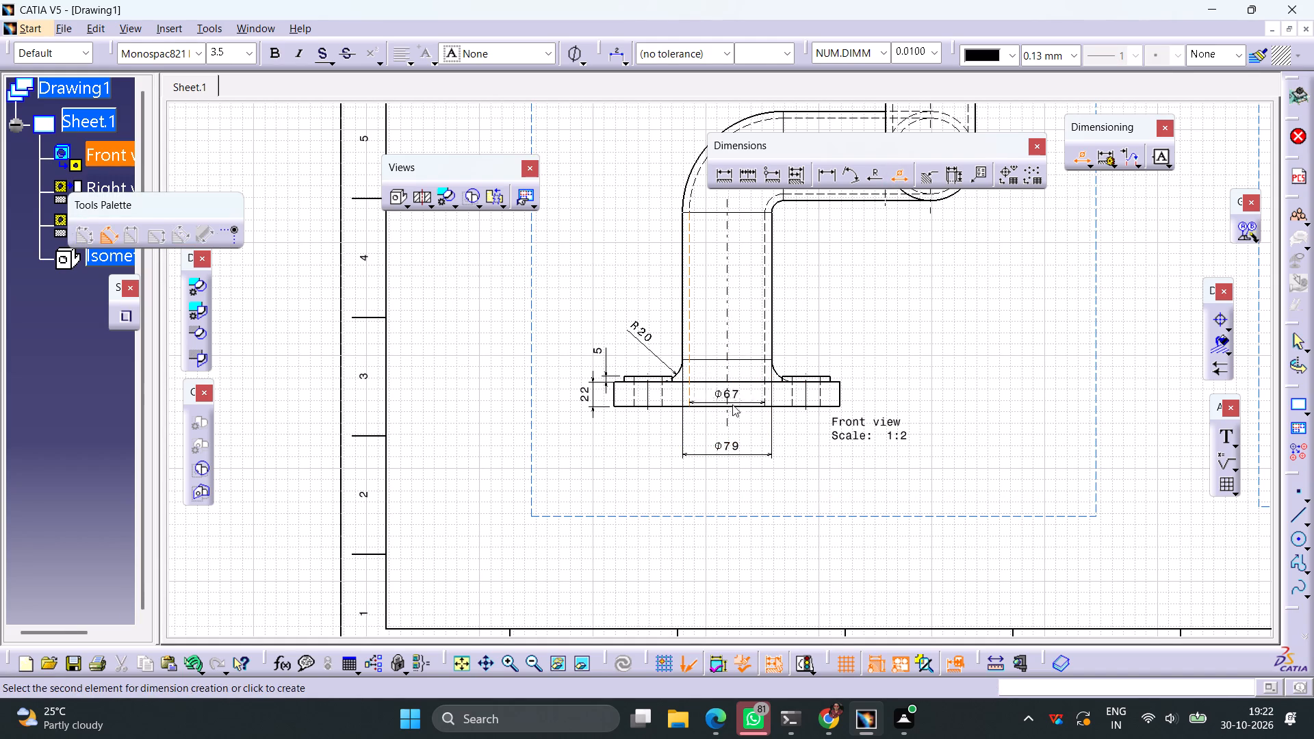
left_click(733, 430)
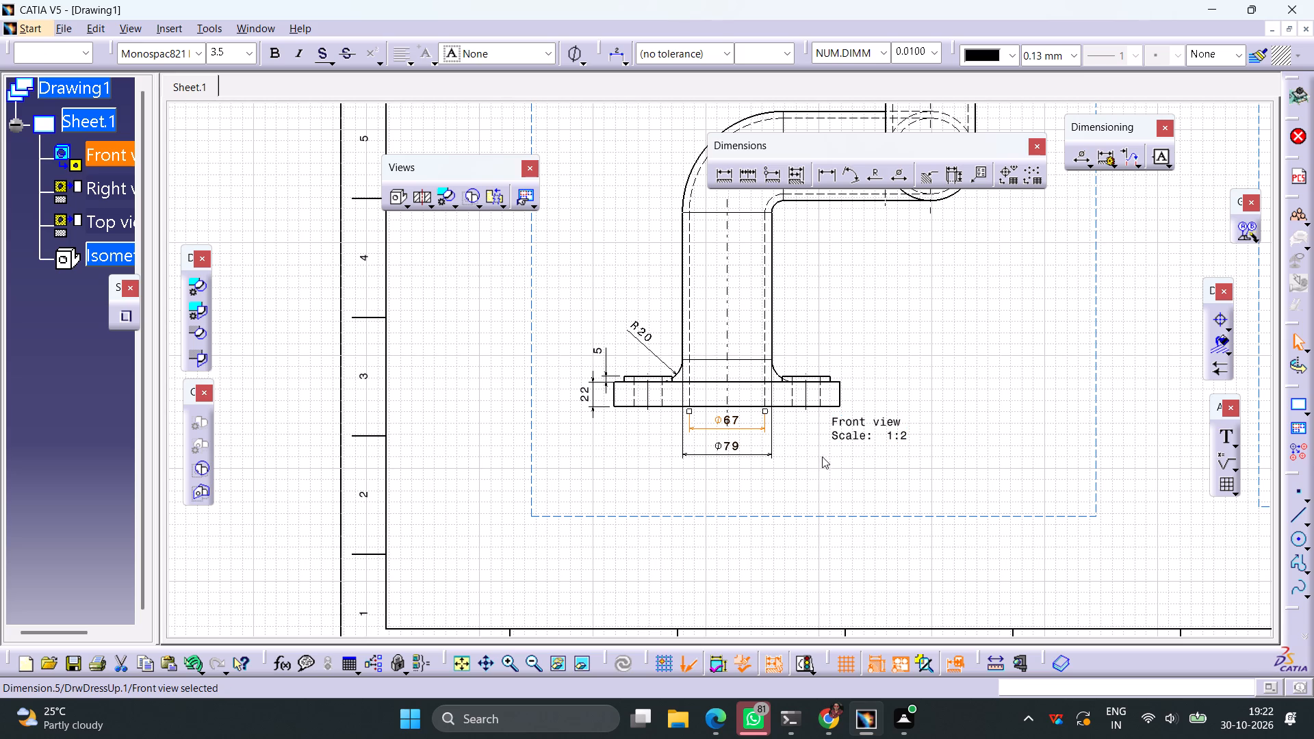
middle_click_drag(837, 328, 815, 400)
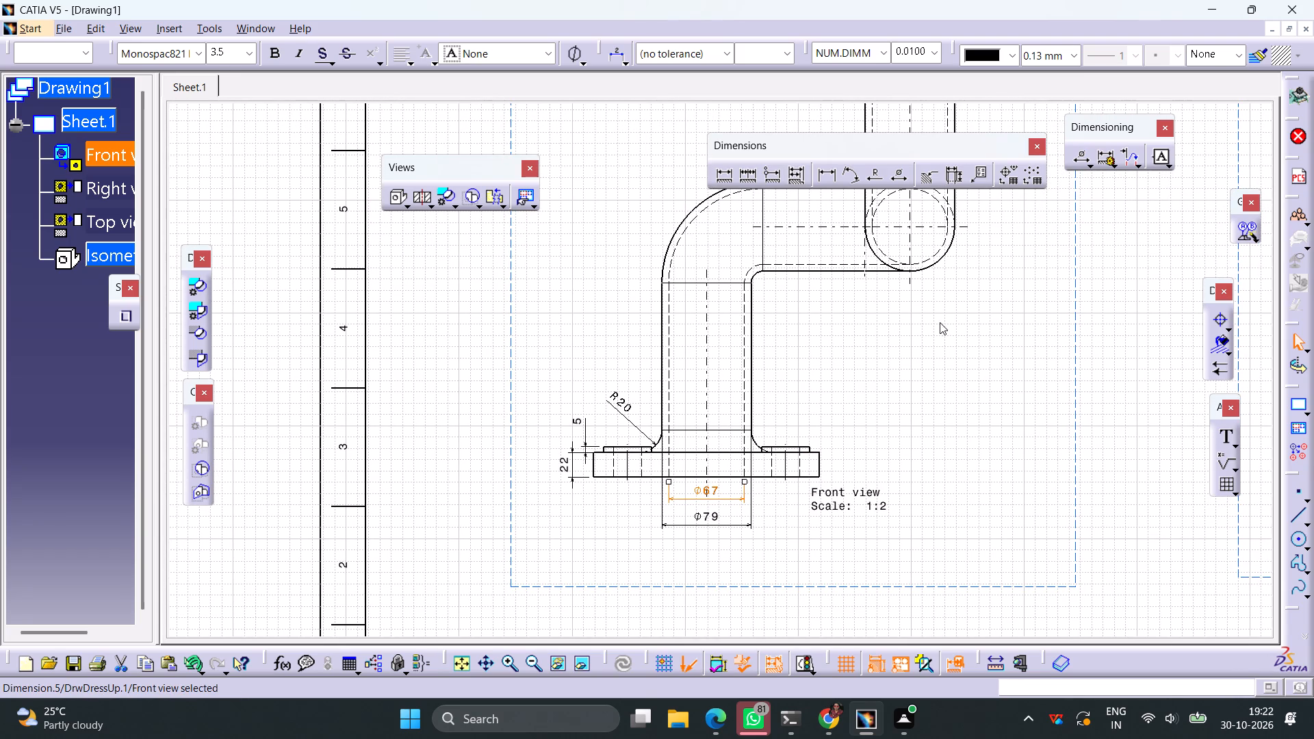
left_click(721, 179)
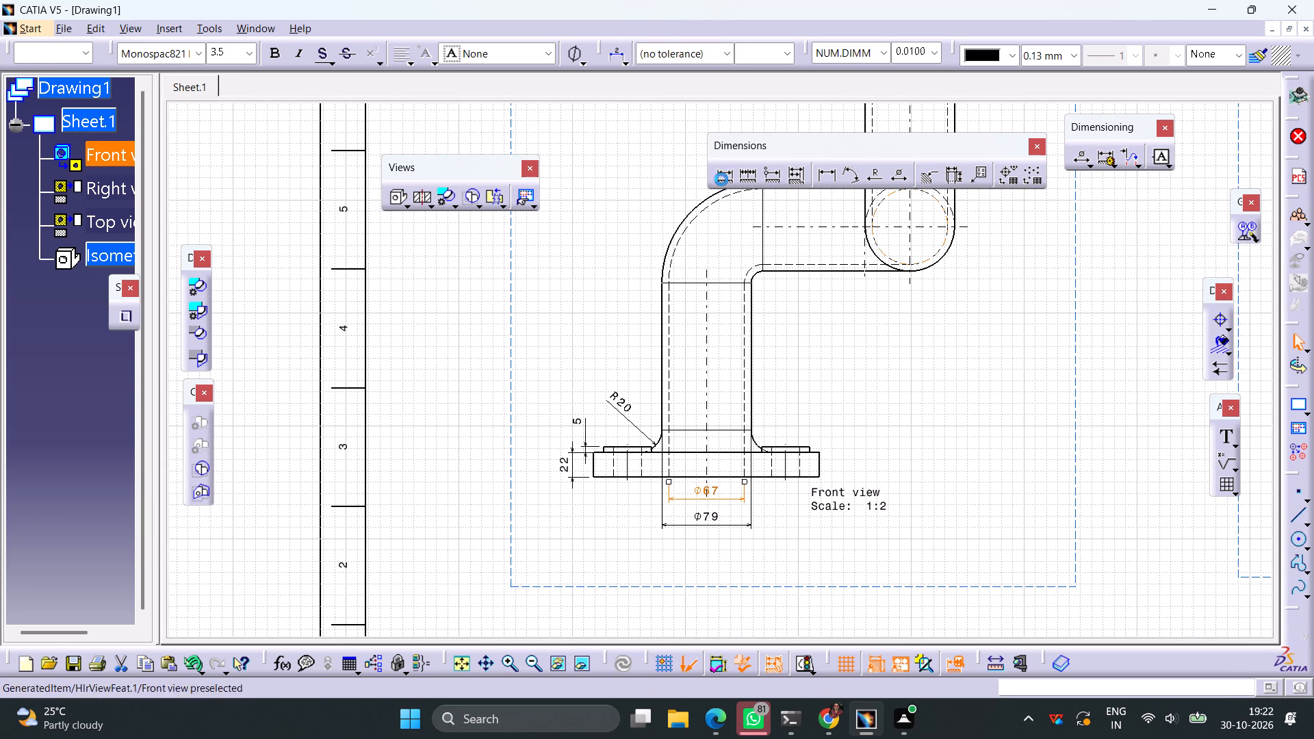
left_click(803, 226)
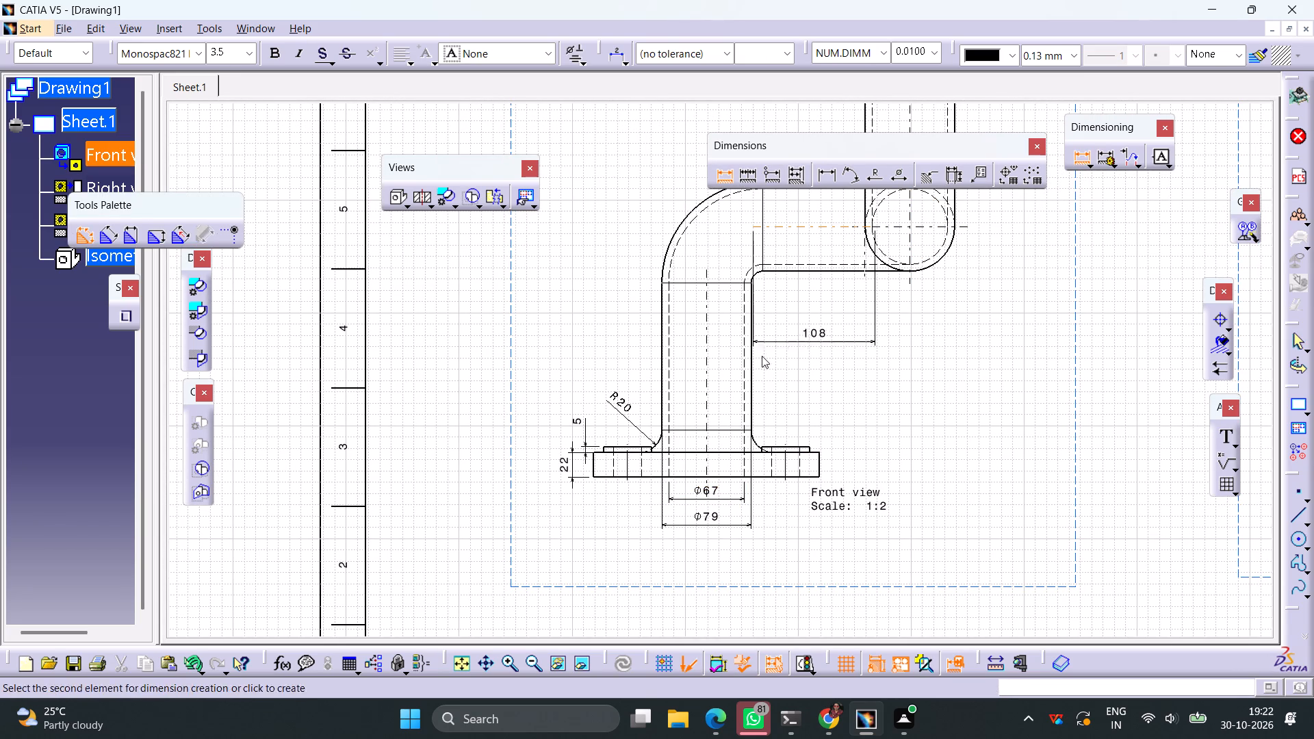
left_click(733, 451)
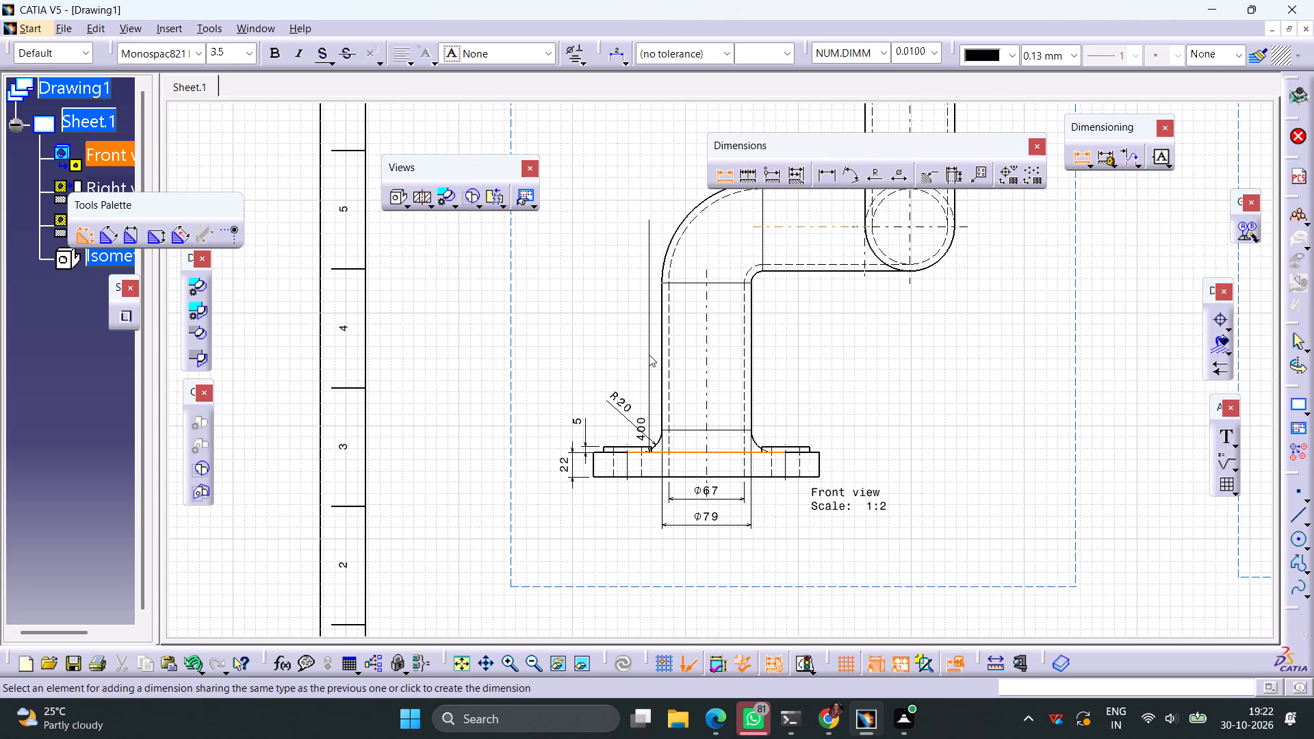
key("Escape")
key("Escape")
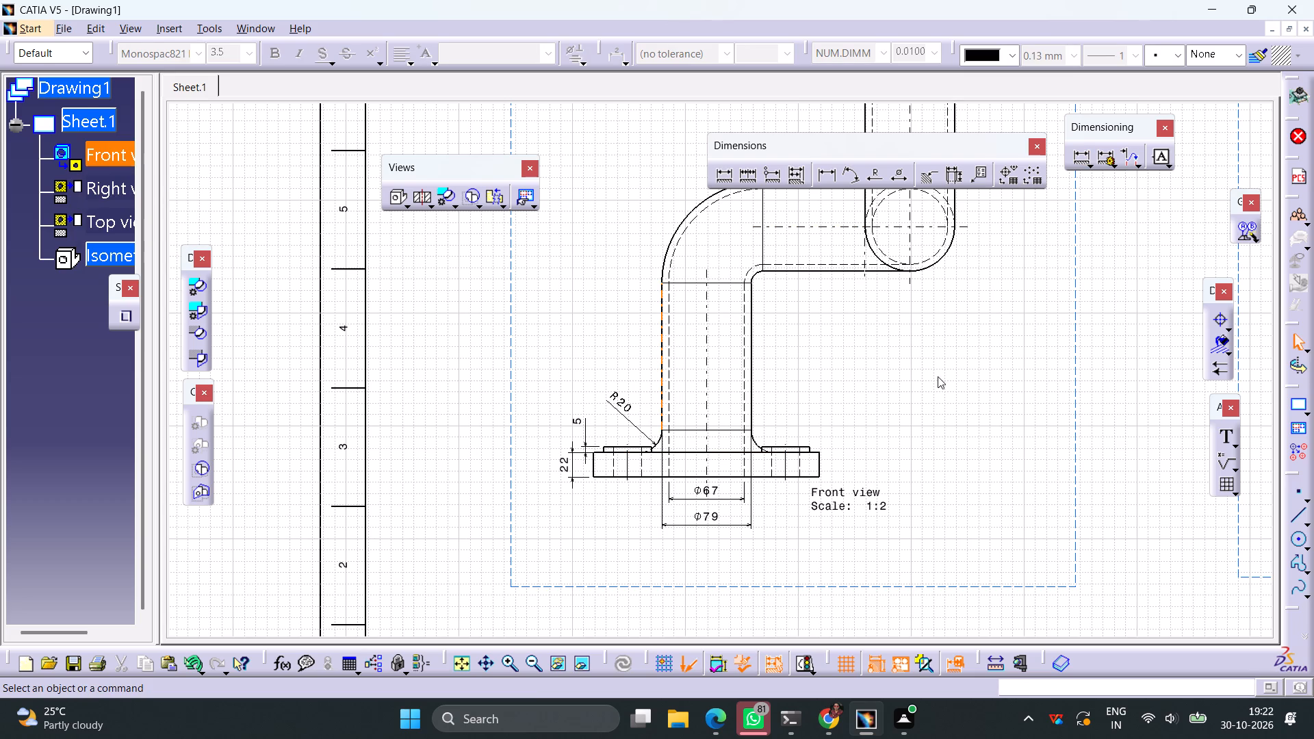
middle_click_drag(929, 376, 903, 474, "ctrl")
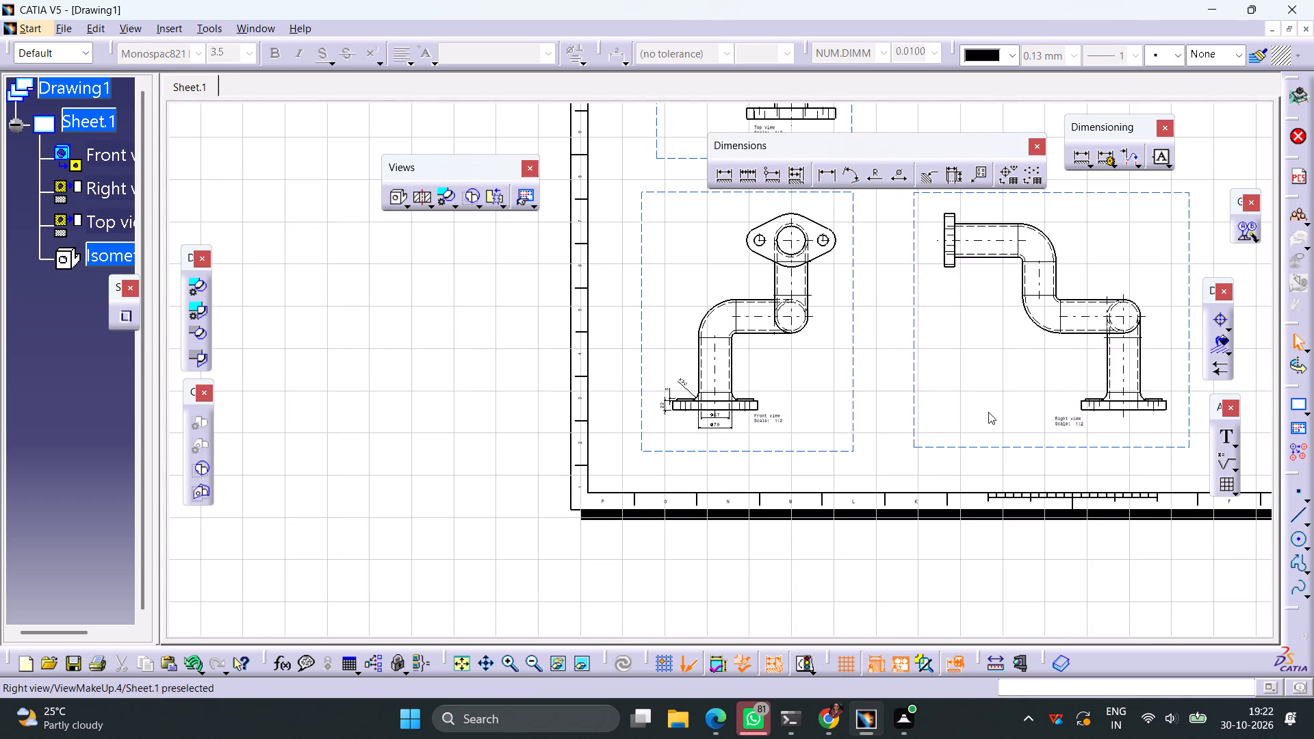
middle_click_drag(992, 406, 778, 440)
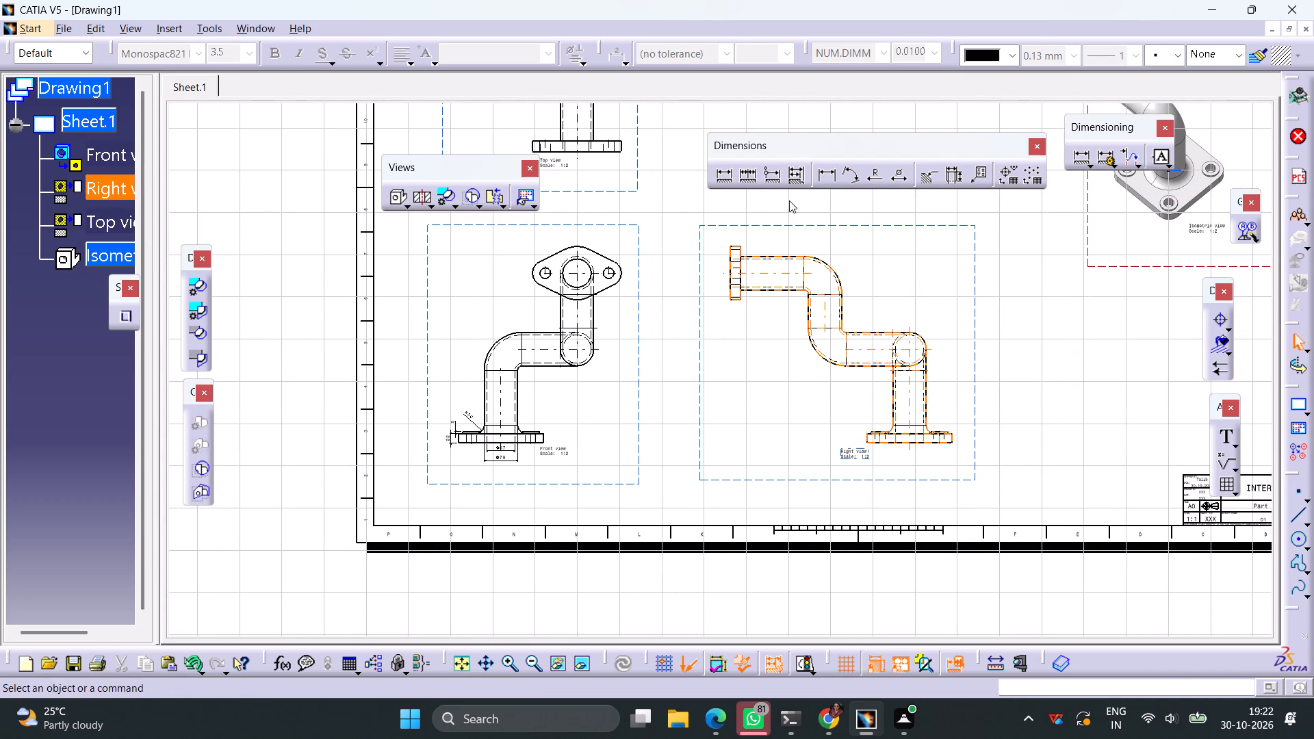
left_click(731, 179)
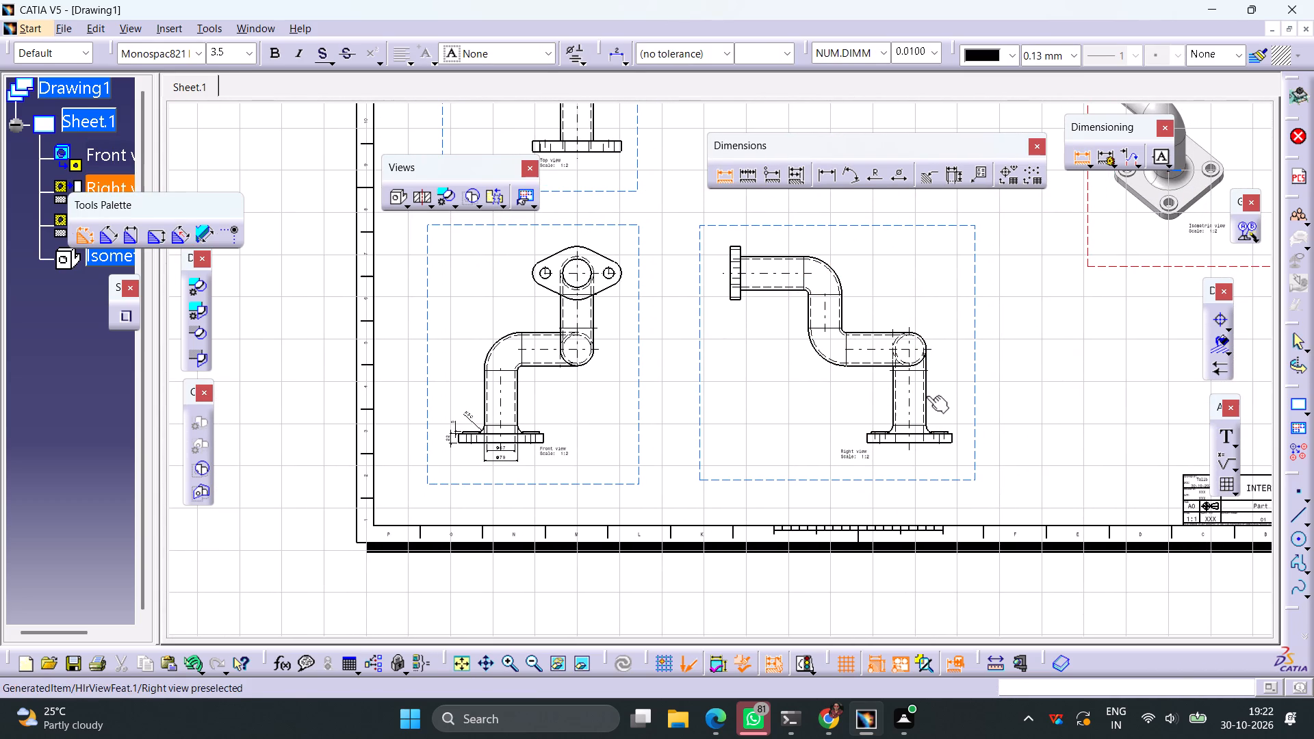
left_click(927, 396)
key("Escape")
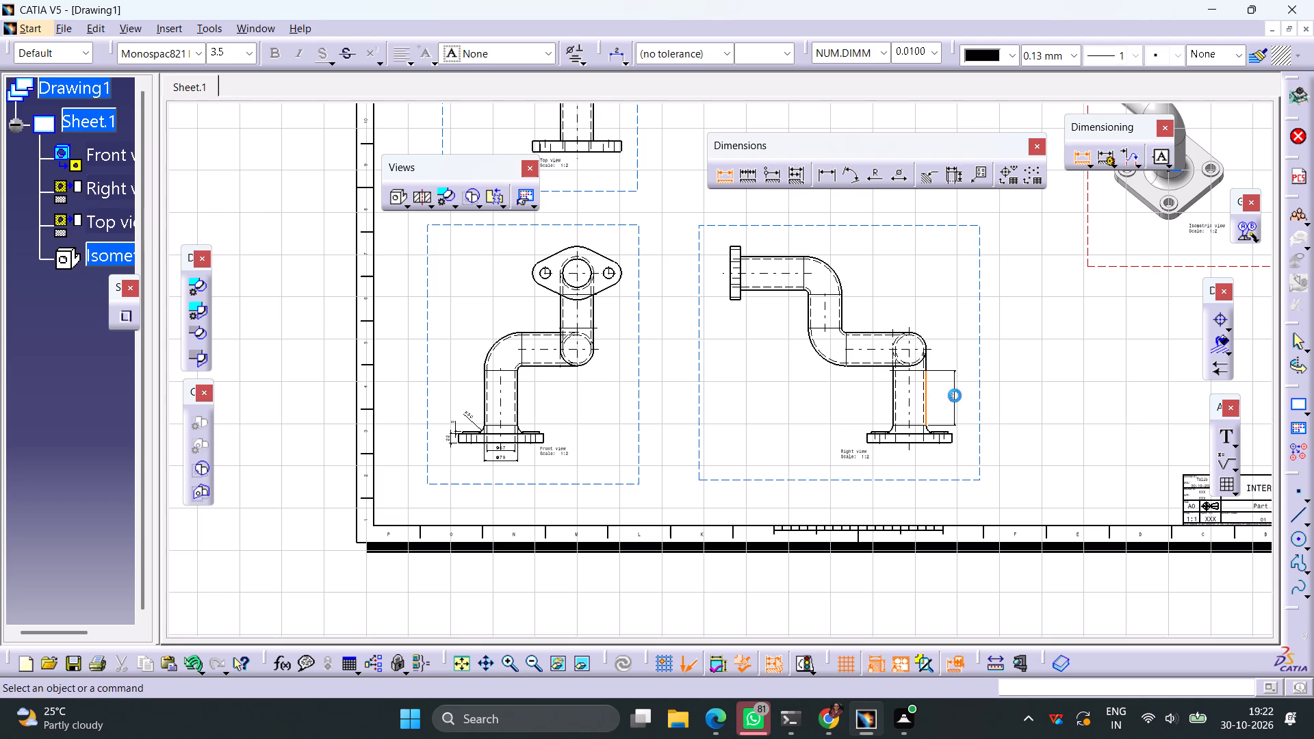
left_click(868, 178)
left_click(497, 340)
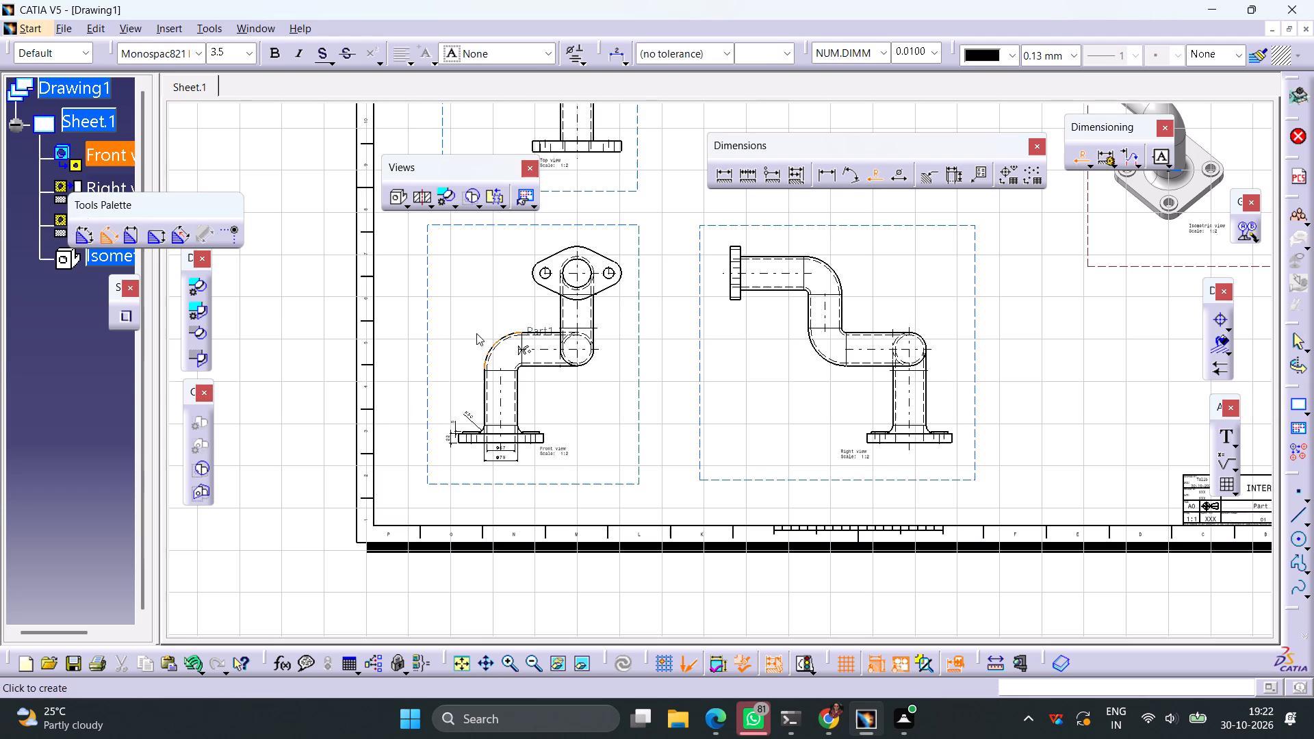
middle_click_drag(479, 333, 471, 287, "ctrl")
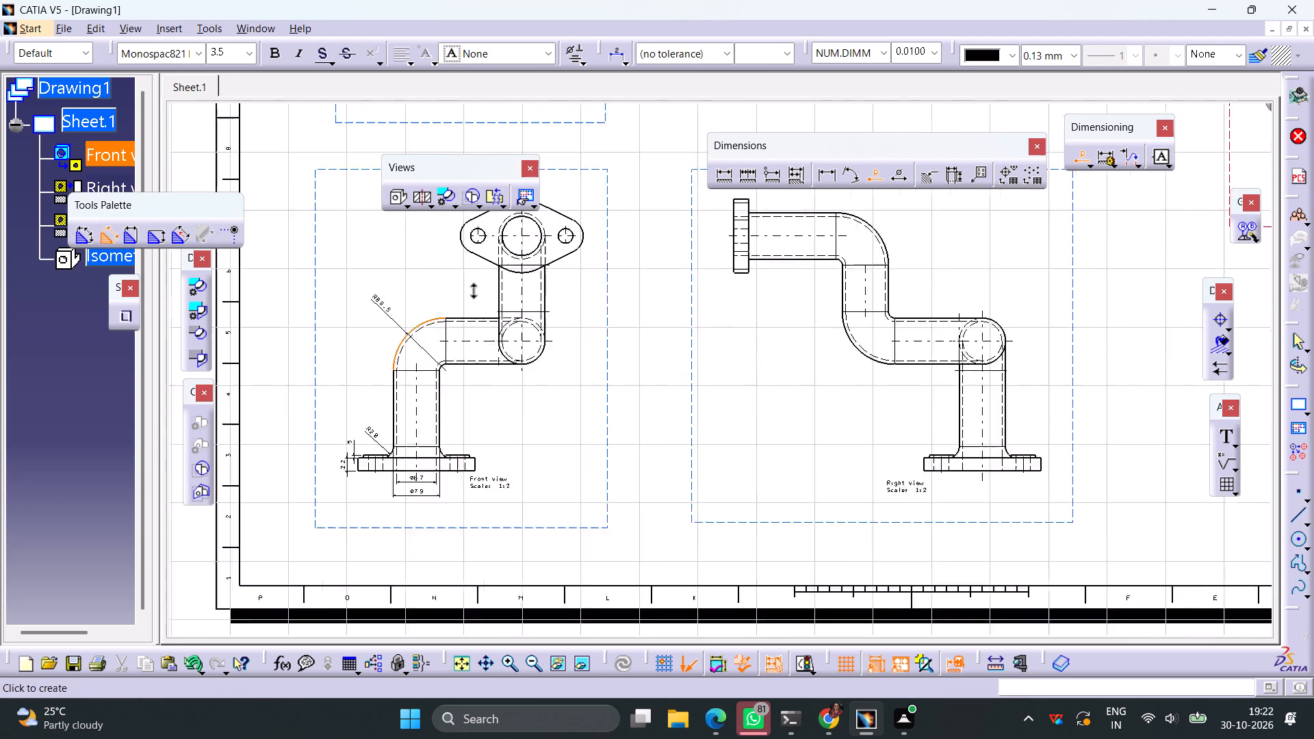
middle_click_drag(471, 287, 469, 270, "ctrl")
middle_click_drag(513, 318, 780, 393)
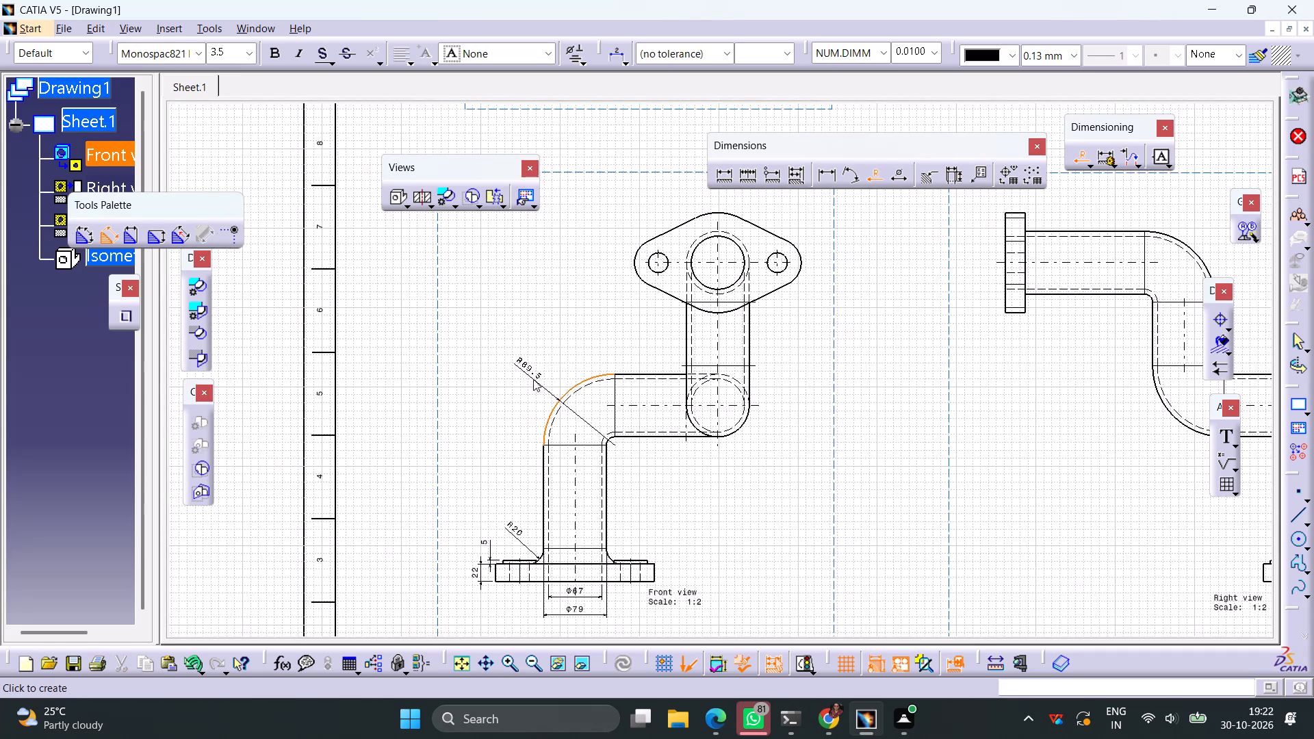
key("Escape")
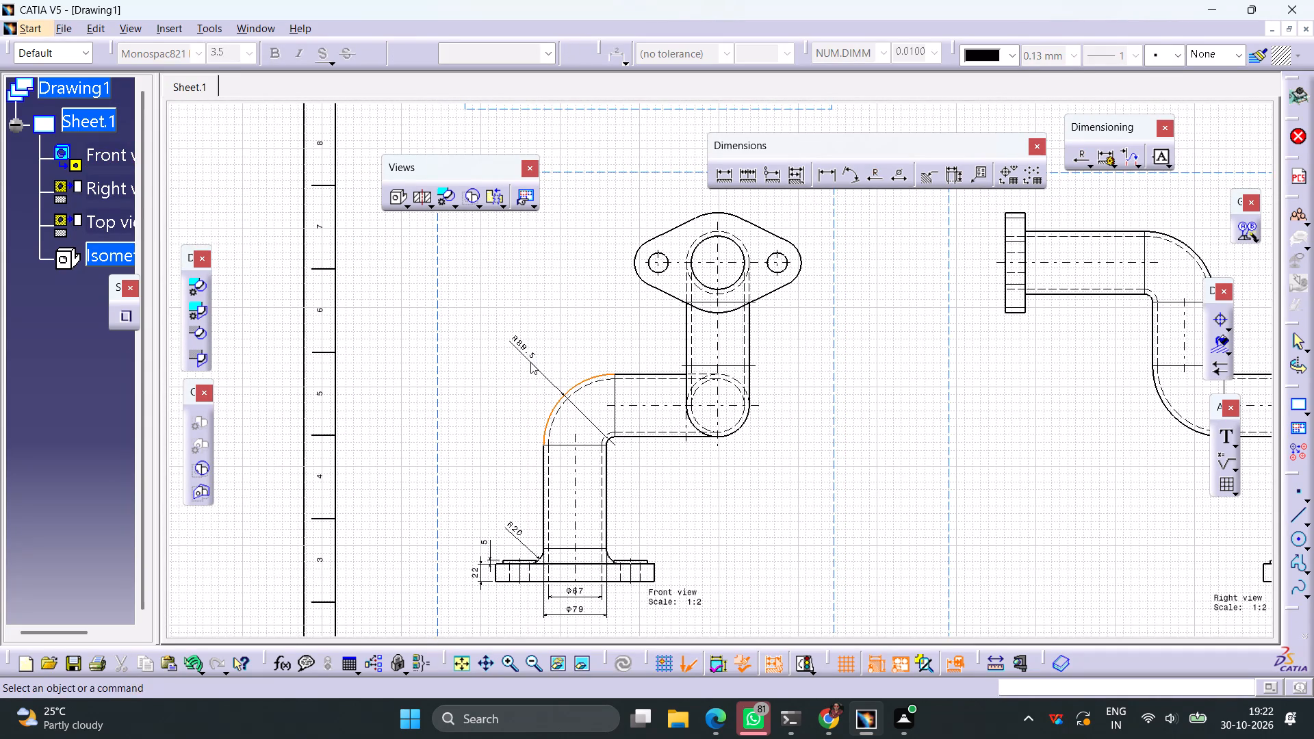
Add a leader note reading "all fillet is R50" to the outer arc of the pipe bend in the front view.
middle_click_drag(805, 453, 795, 502, "ctrl")
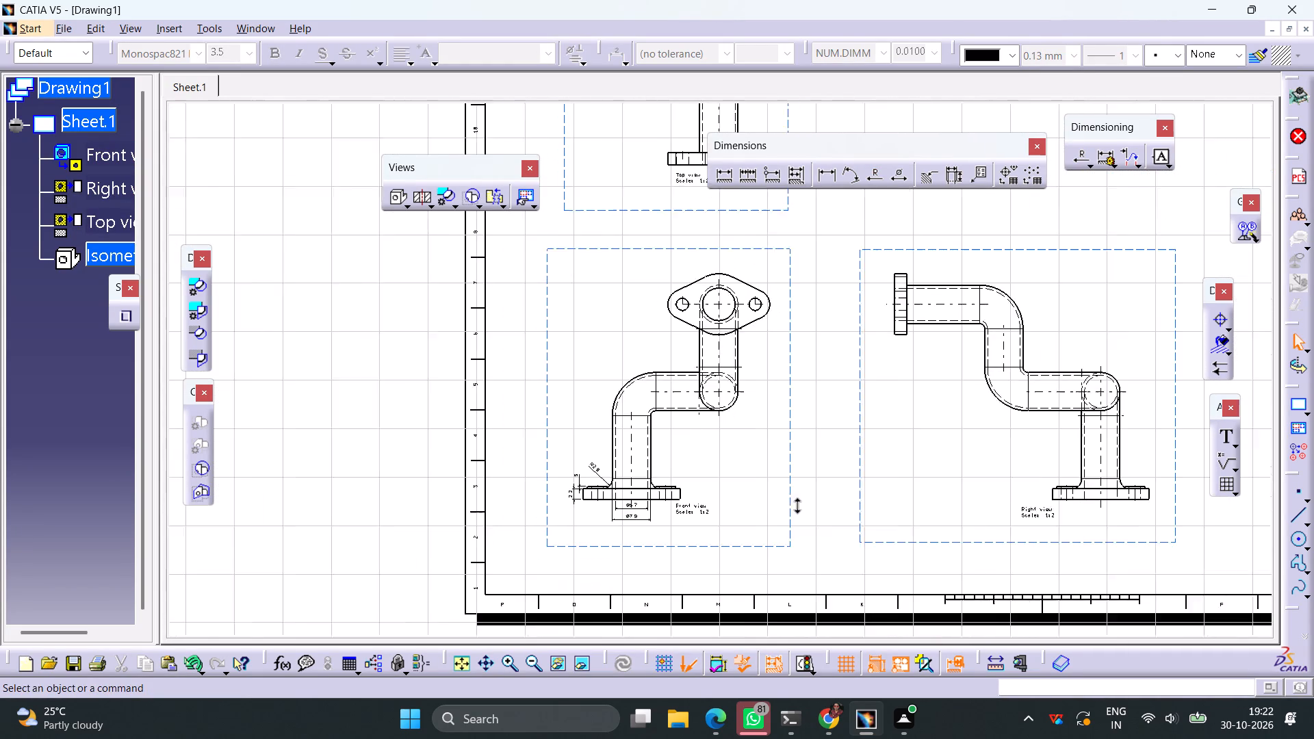
middle_click_drag(795, 502, 795, 505, "ctrl")
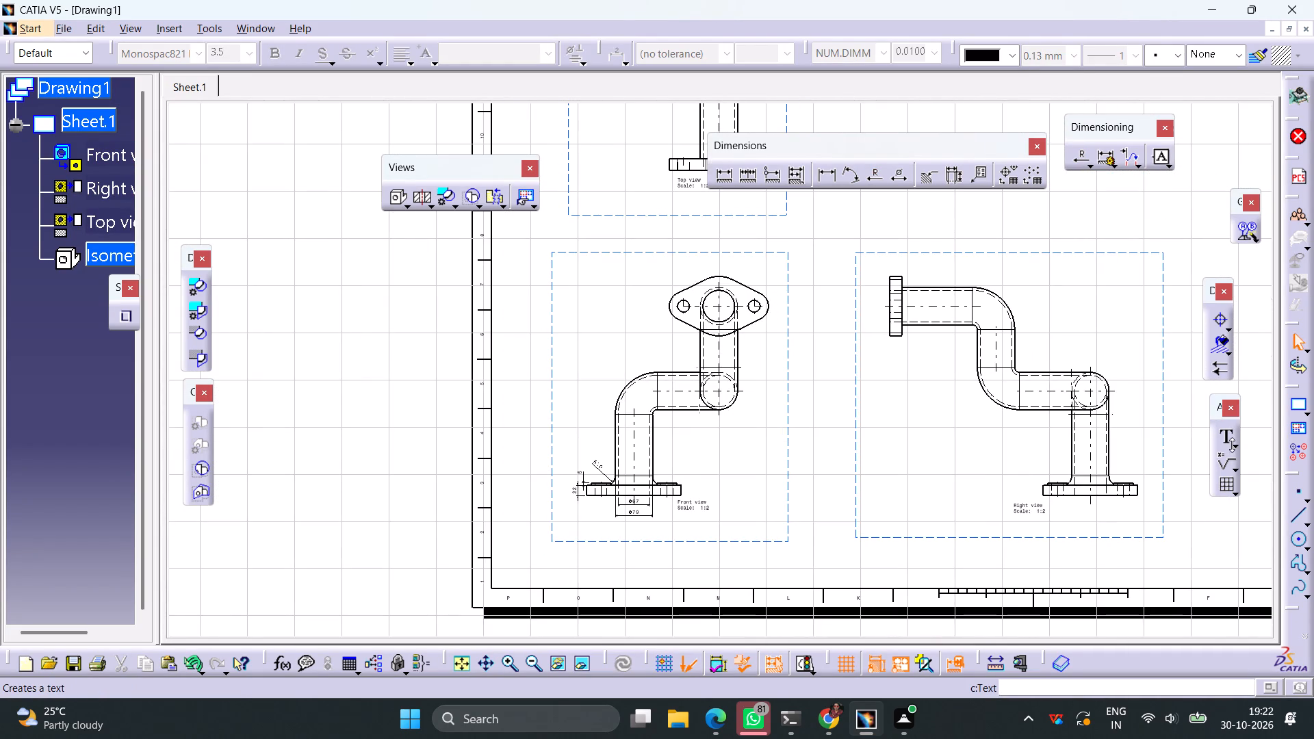
left_click(1234, 446)
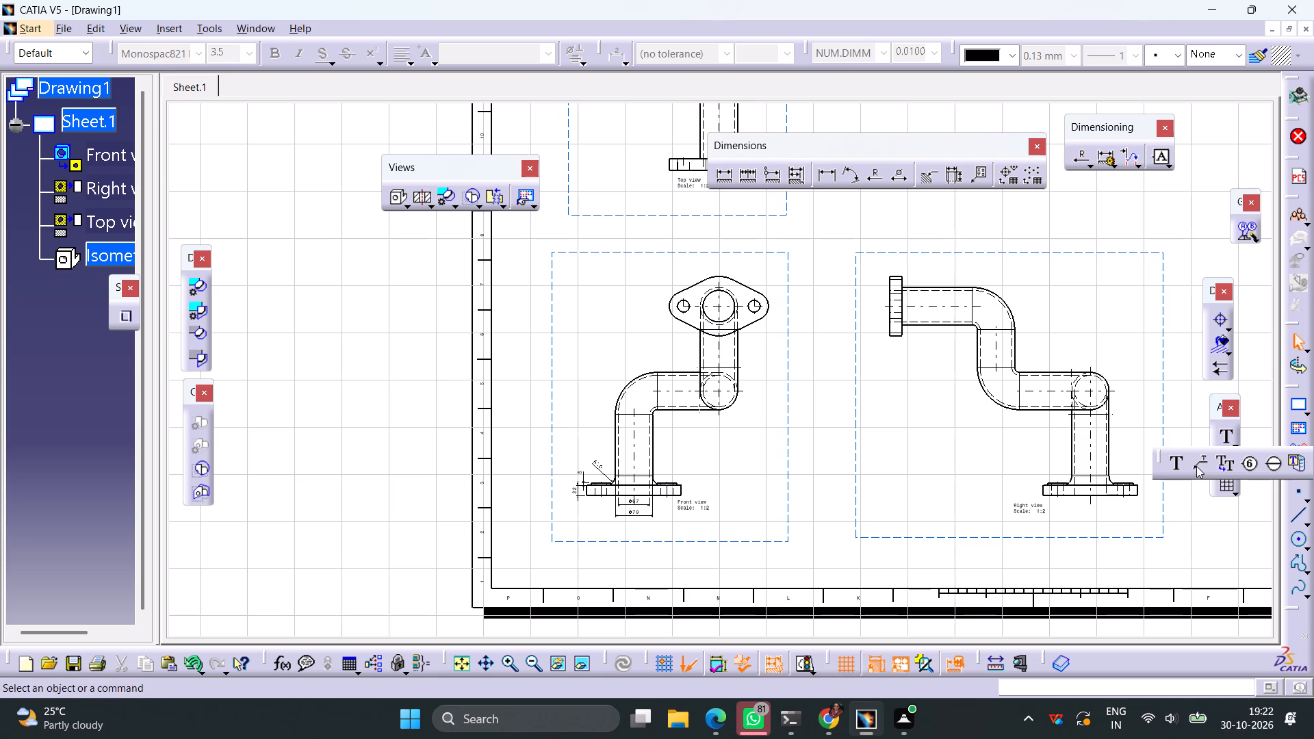
left_click(1196, 466)
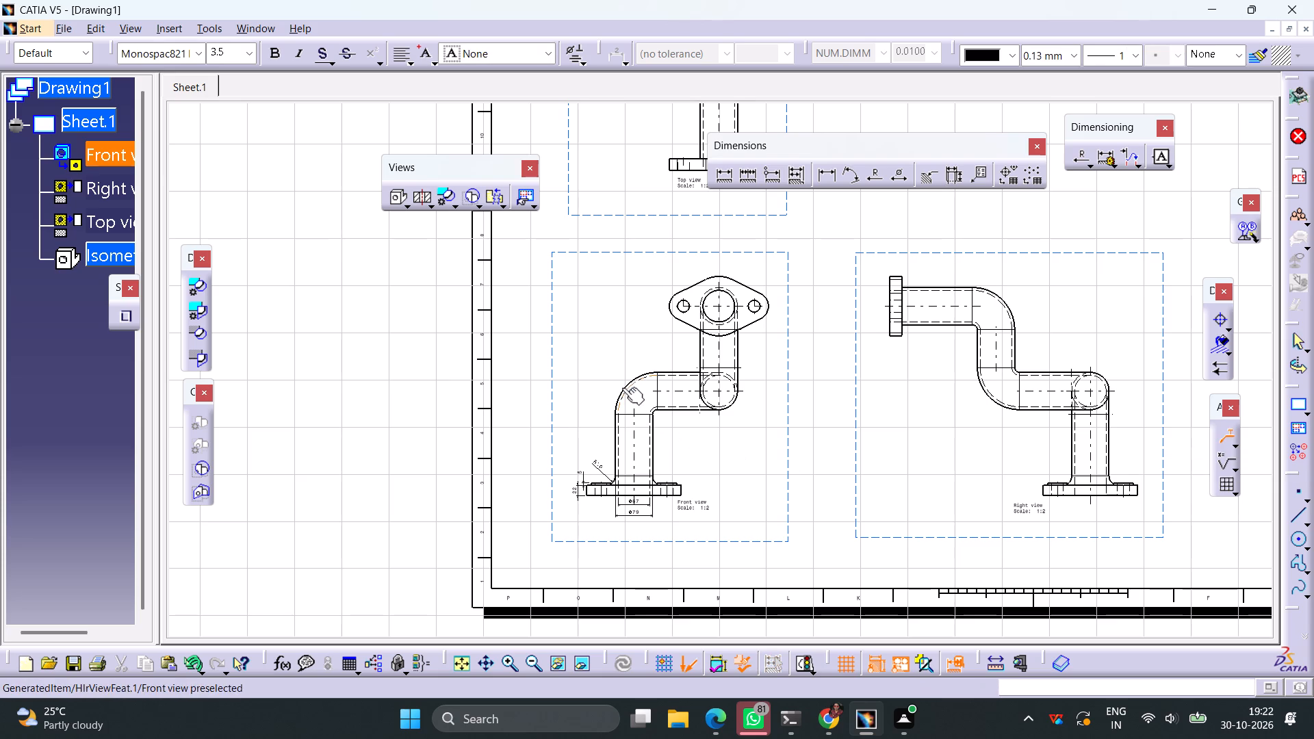
left_click(622, 385)
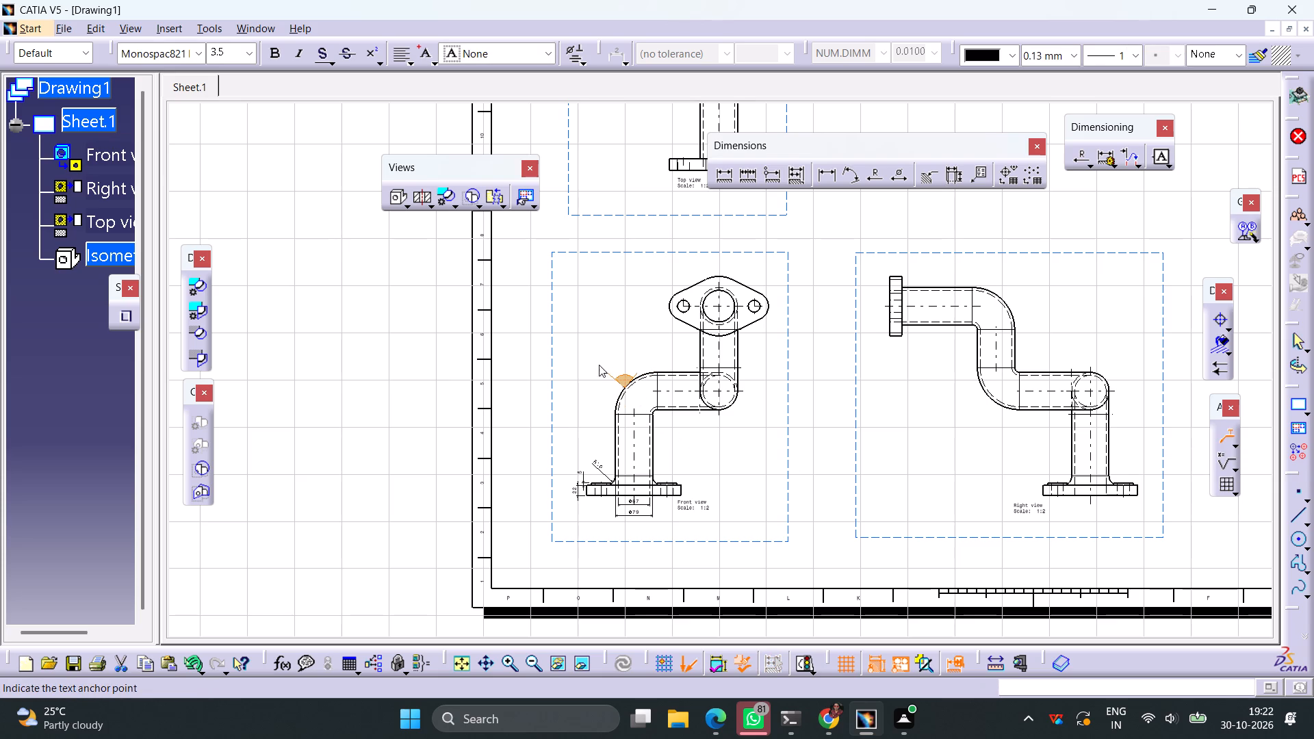
left_click(589, 352)
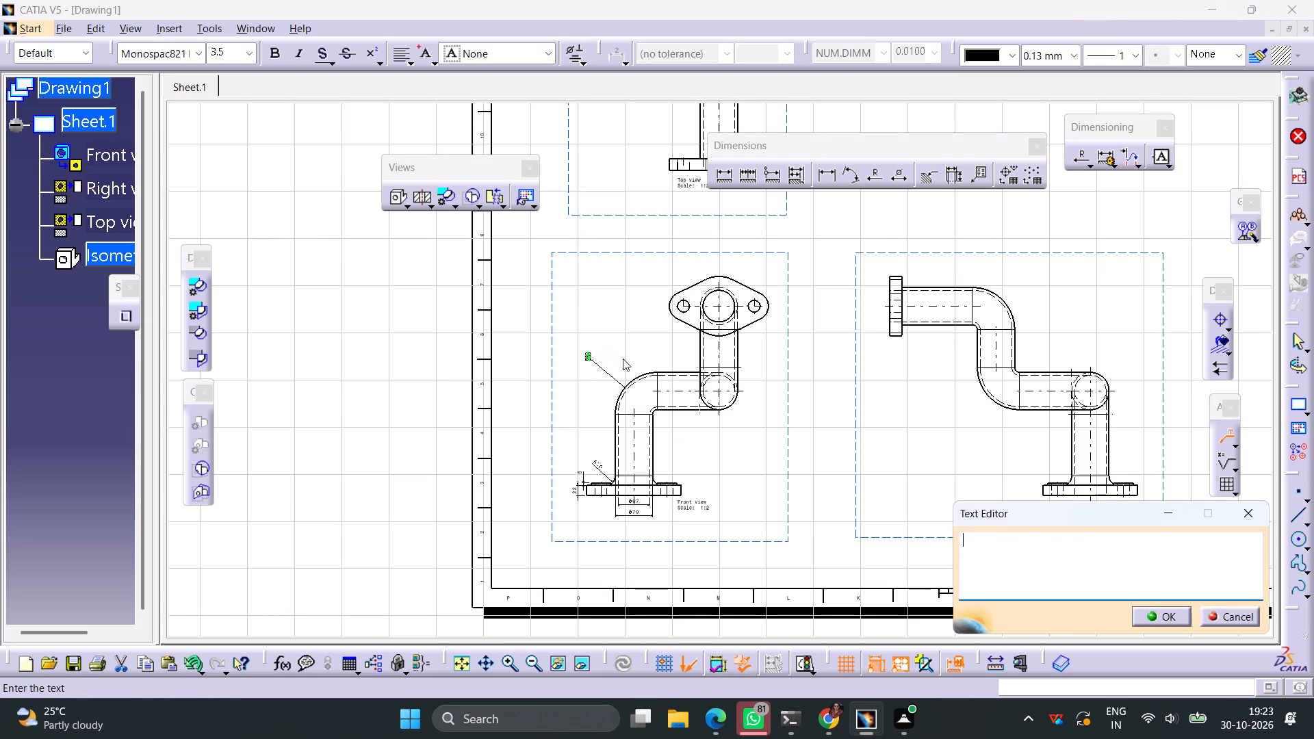
type("all fillet")
key("space")
type("is")
key("space")
type("R50")
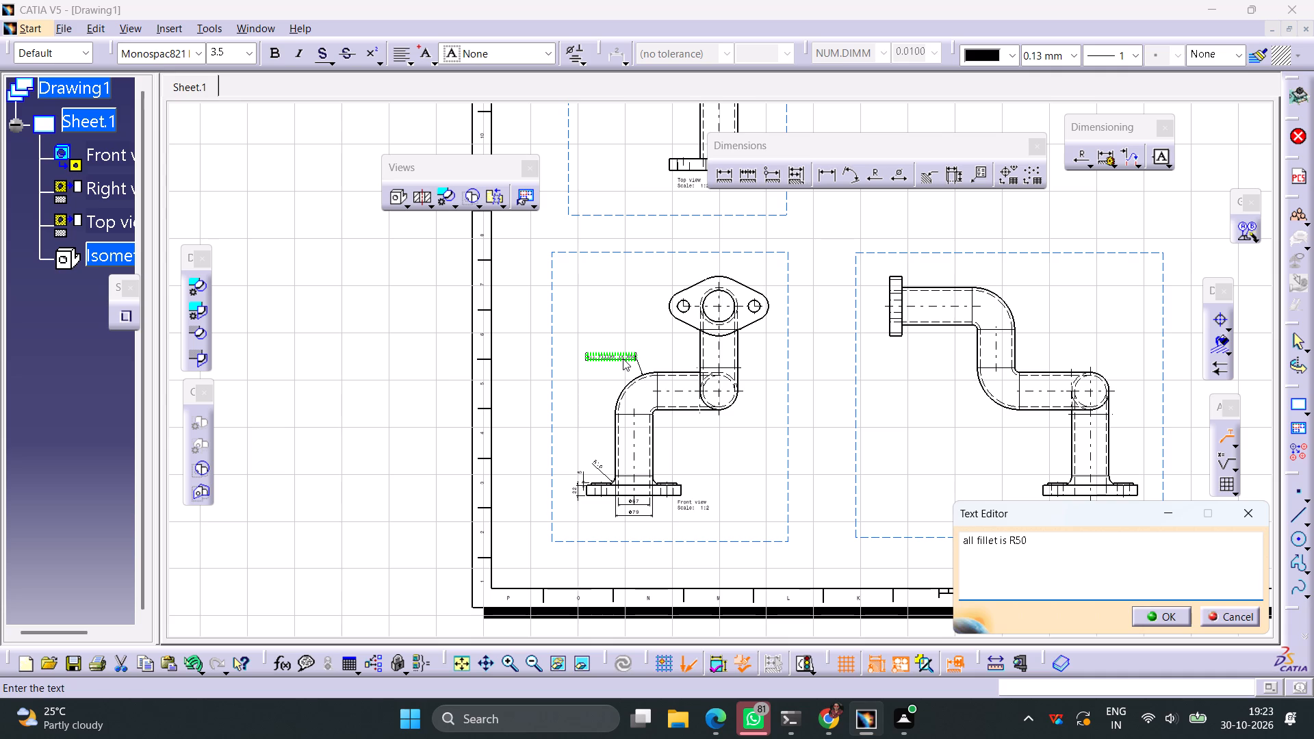
key("Return")
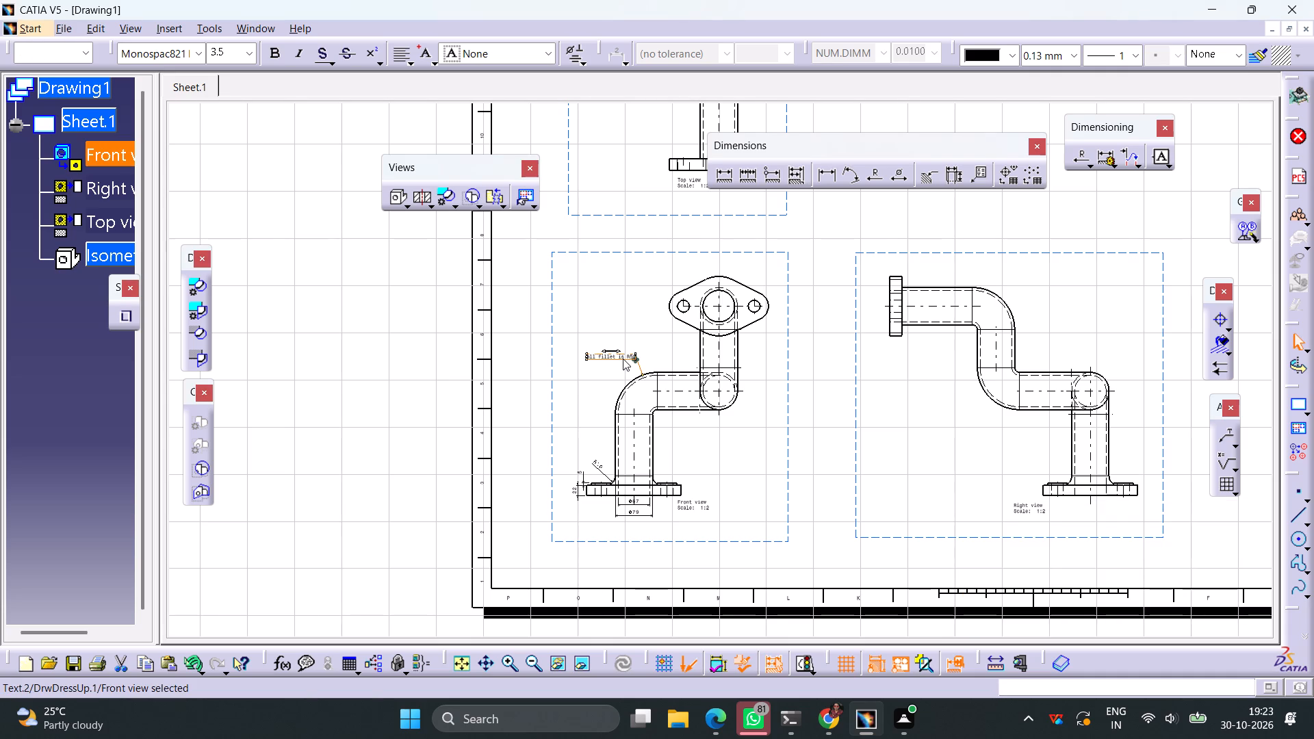
left_click_drag(626, 304, 632, 304)
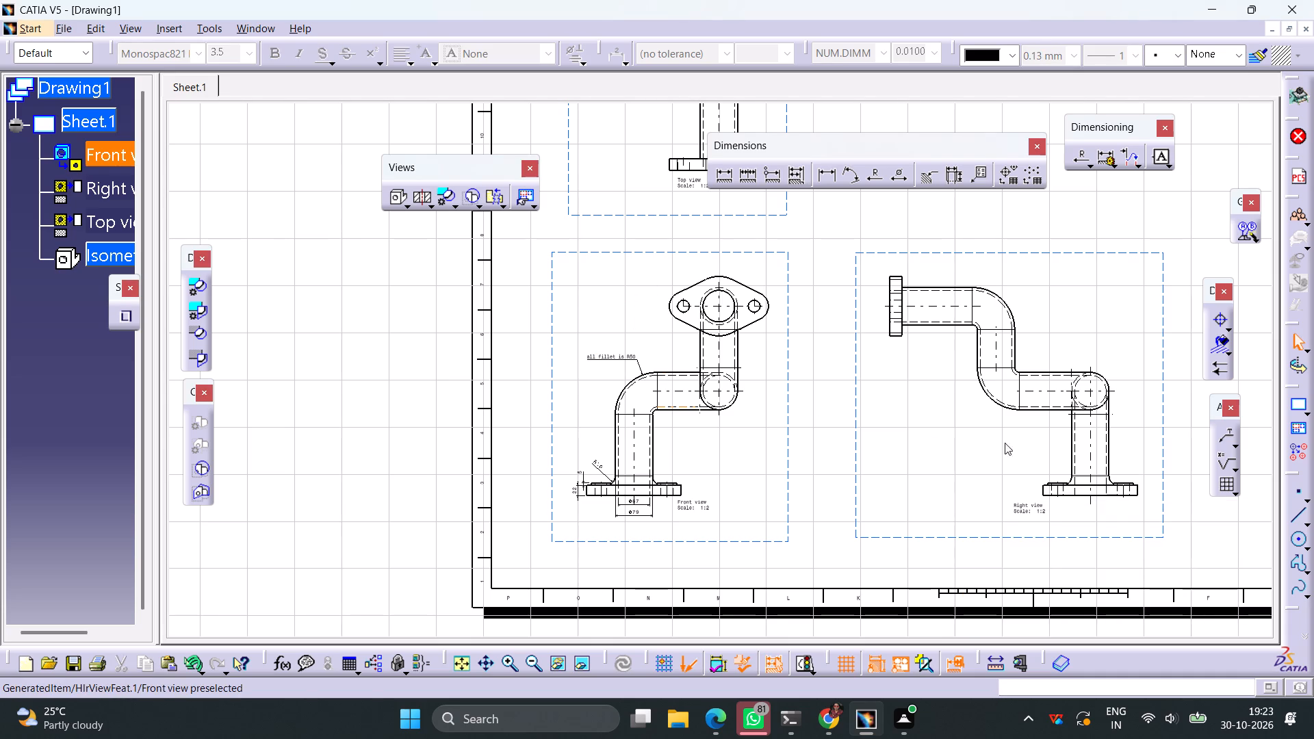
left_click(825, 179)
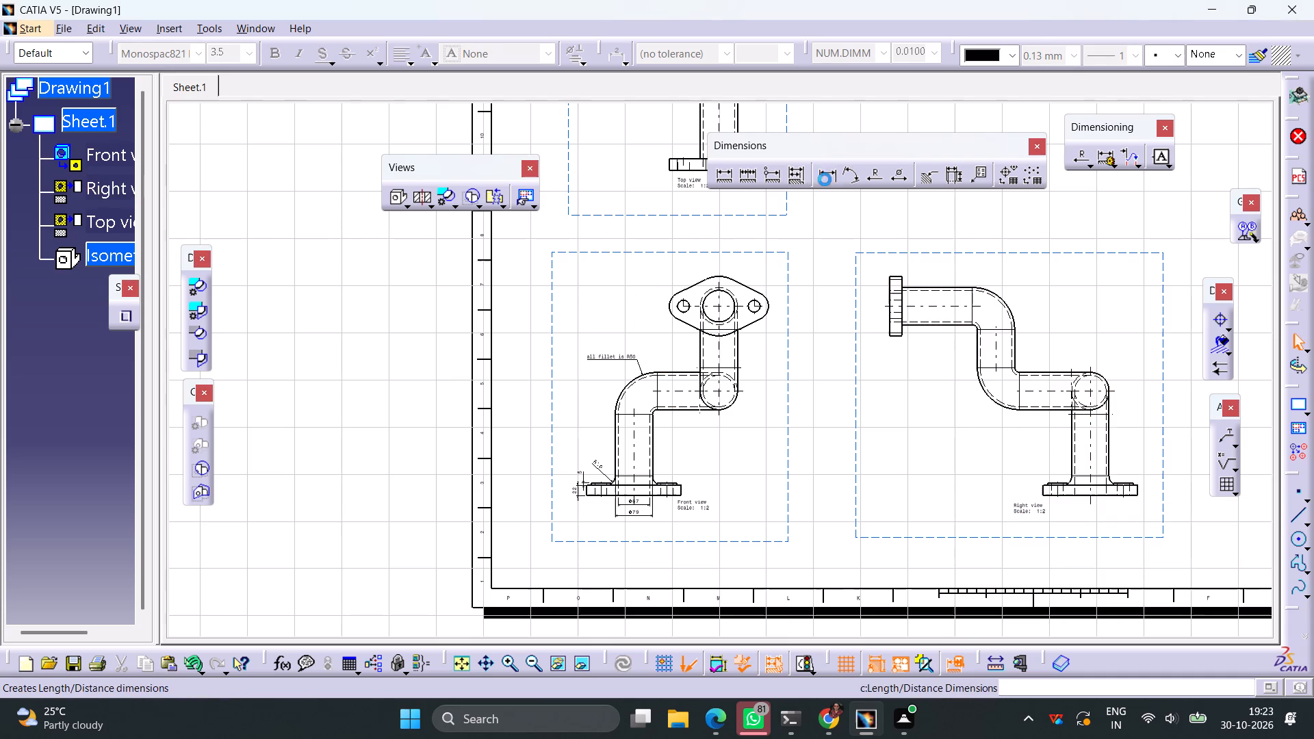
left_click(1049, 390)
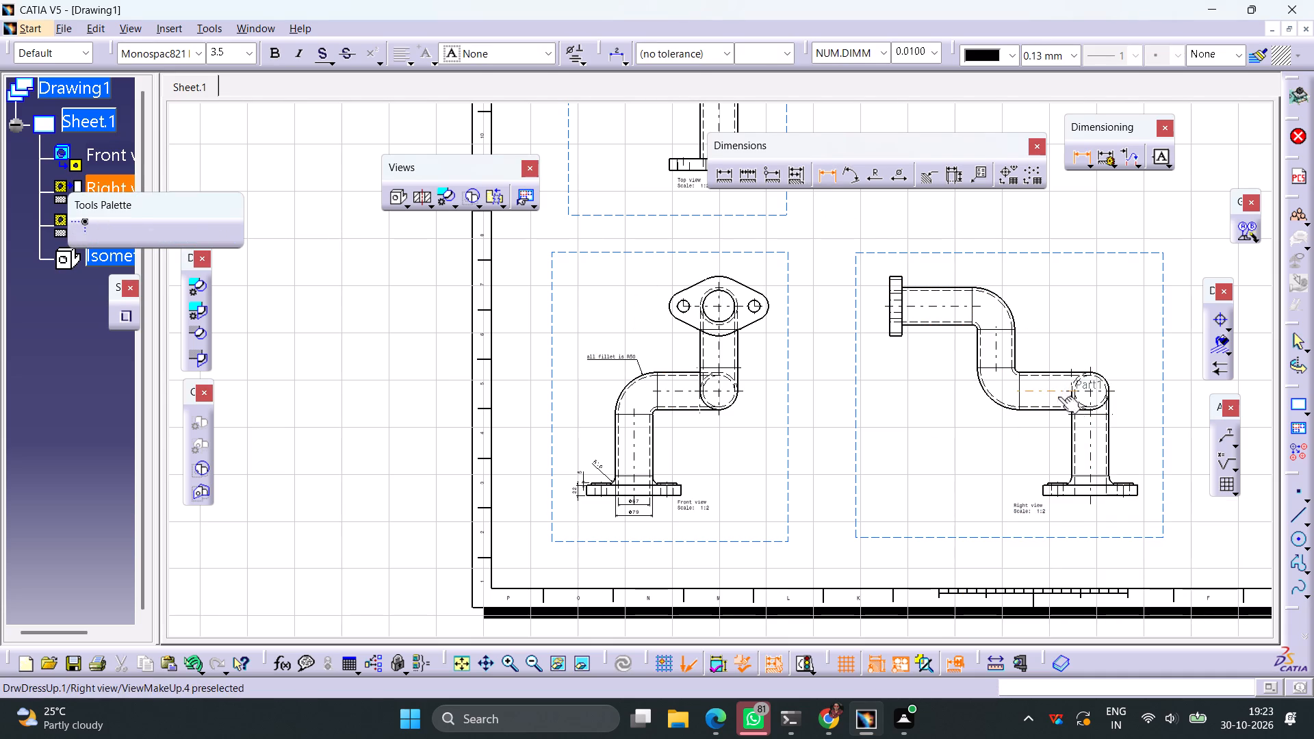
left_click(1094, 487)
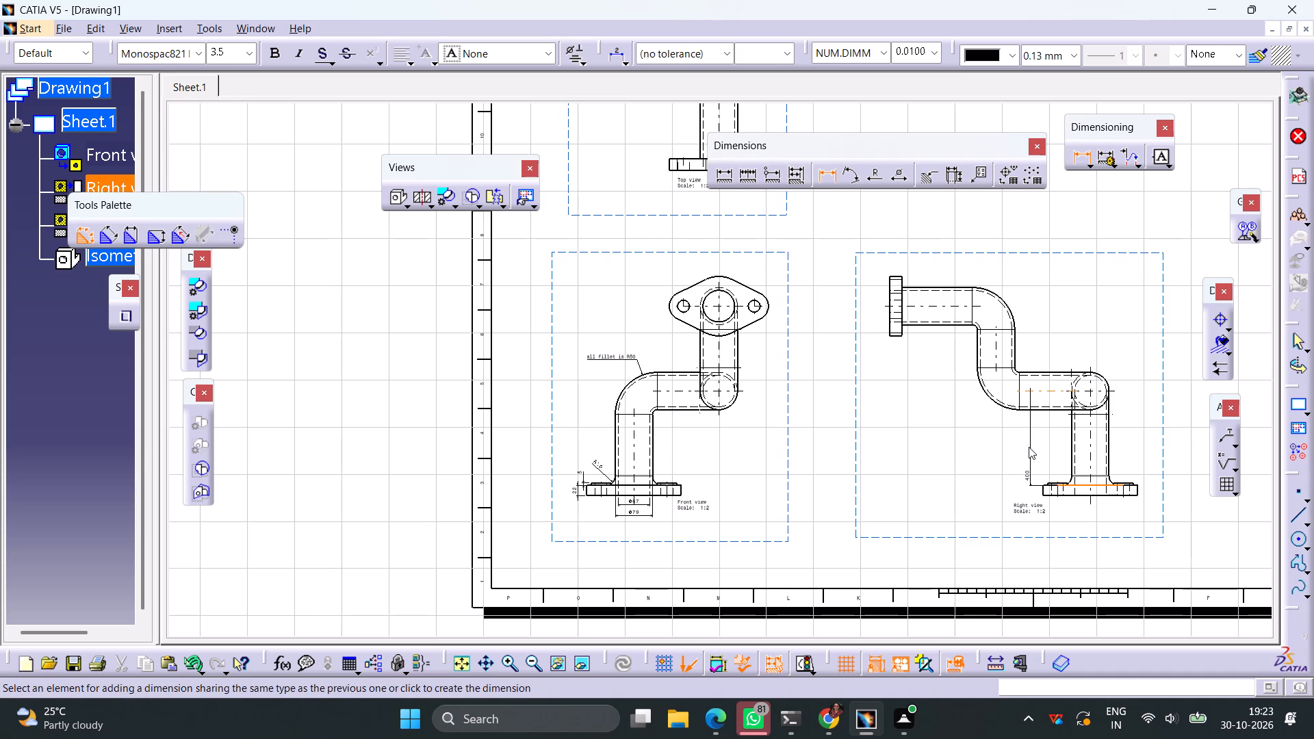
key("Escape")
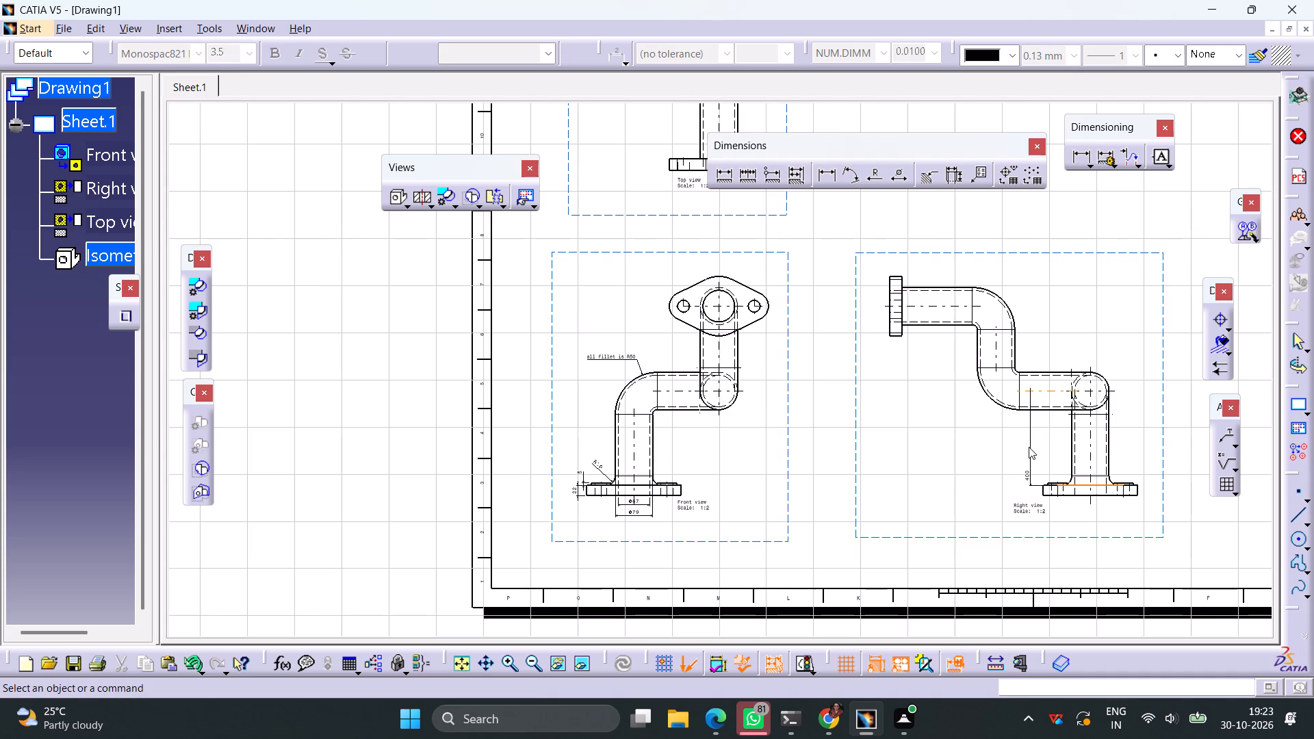
Dimension the square flange's overall height and width in the top view, placing both dimensions outside its outline.
middle_click_drag(950, 417, 933, 491, "ctrl")
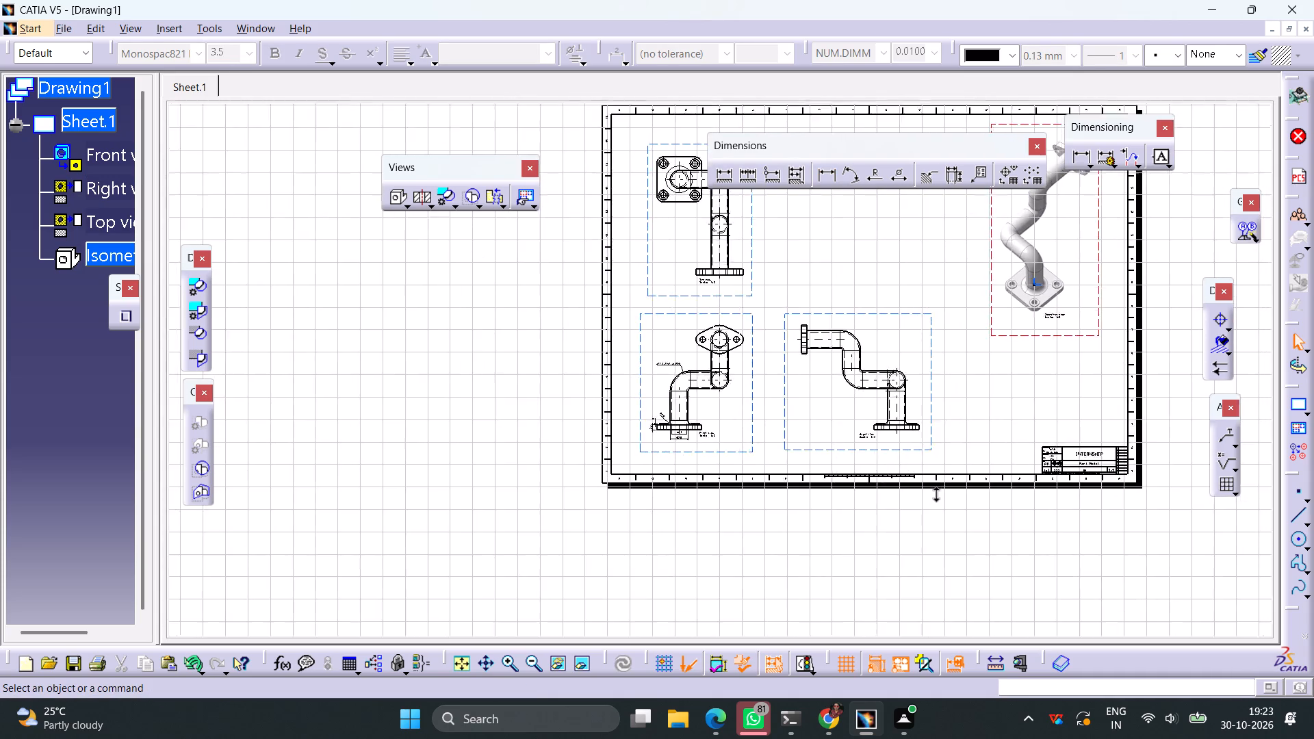
middle_click_drag(933, 491, 916, 432, "ctrl")
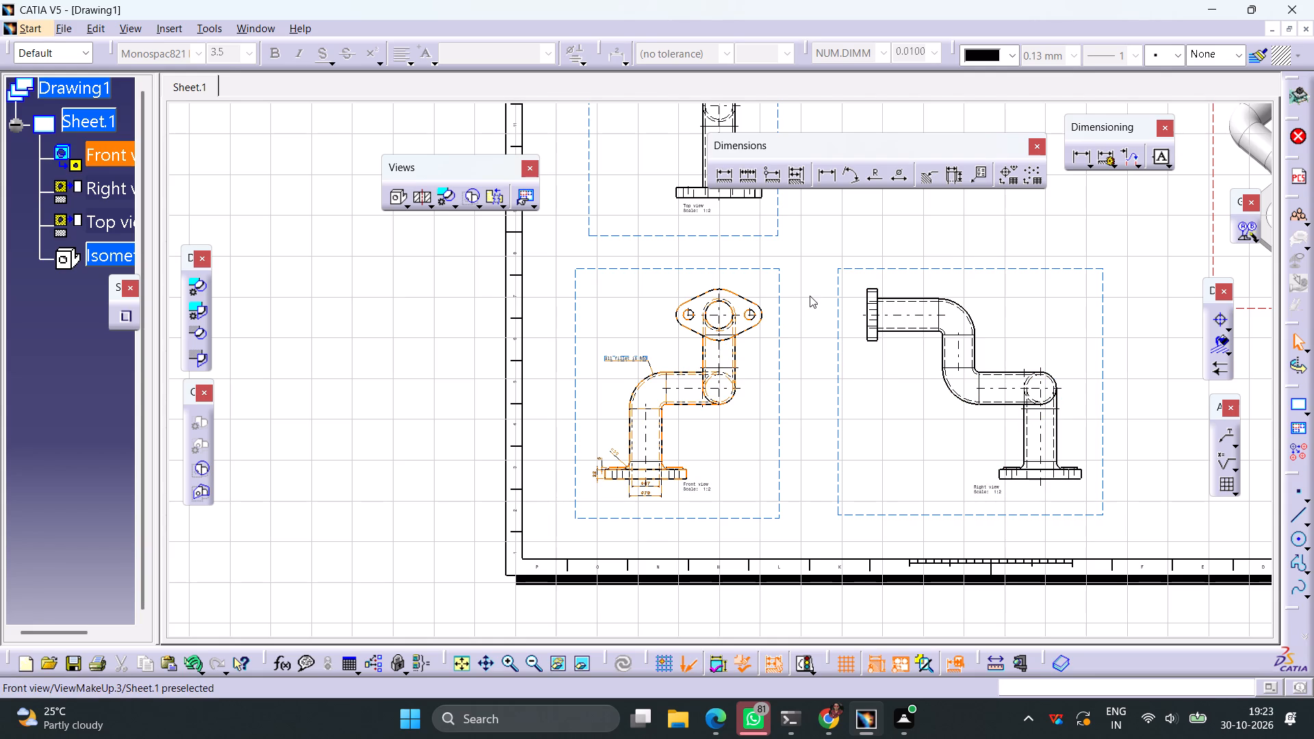
middle_click_drag(819, 290, 825, 532)
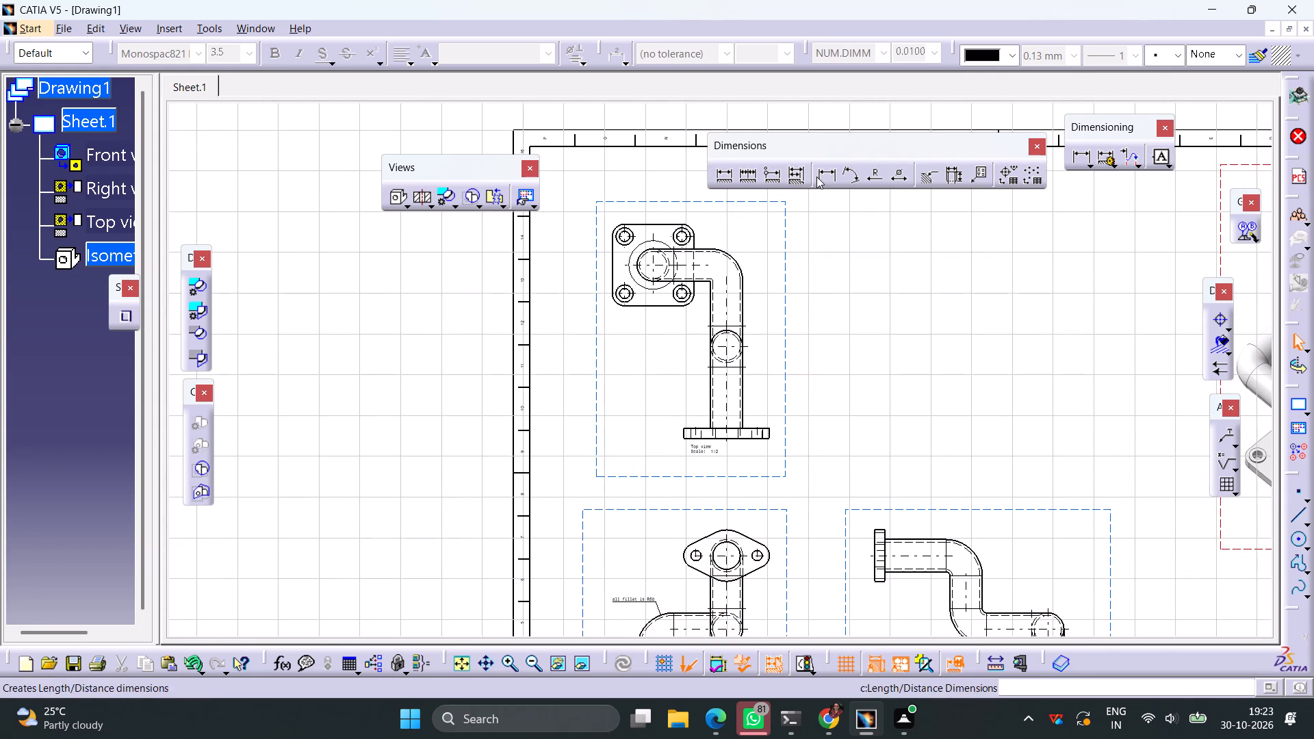
left_click(816, 177)
left_click(661, 223)
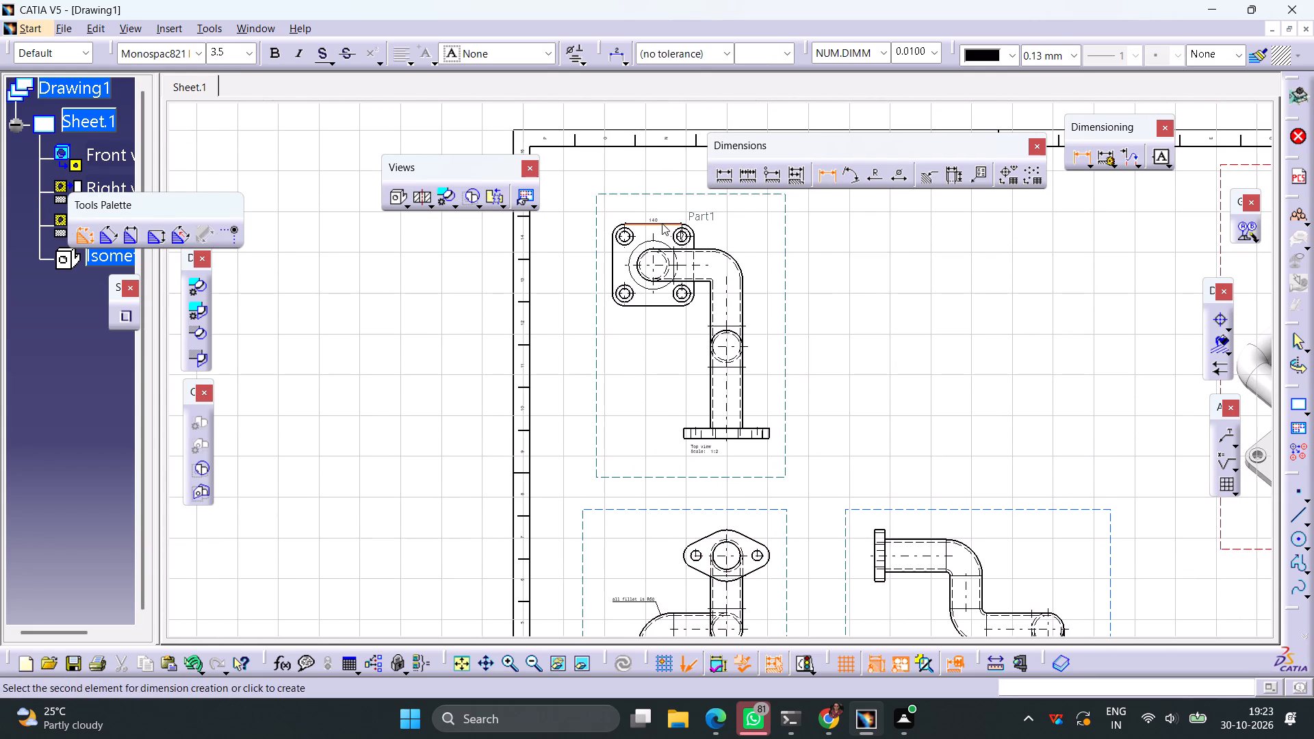
left_click(654, 305)
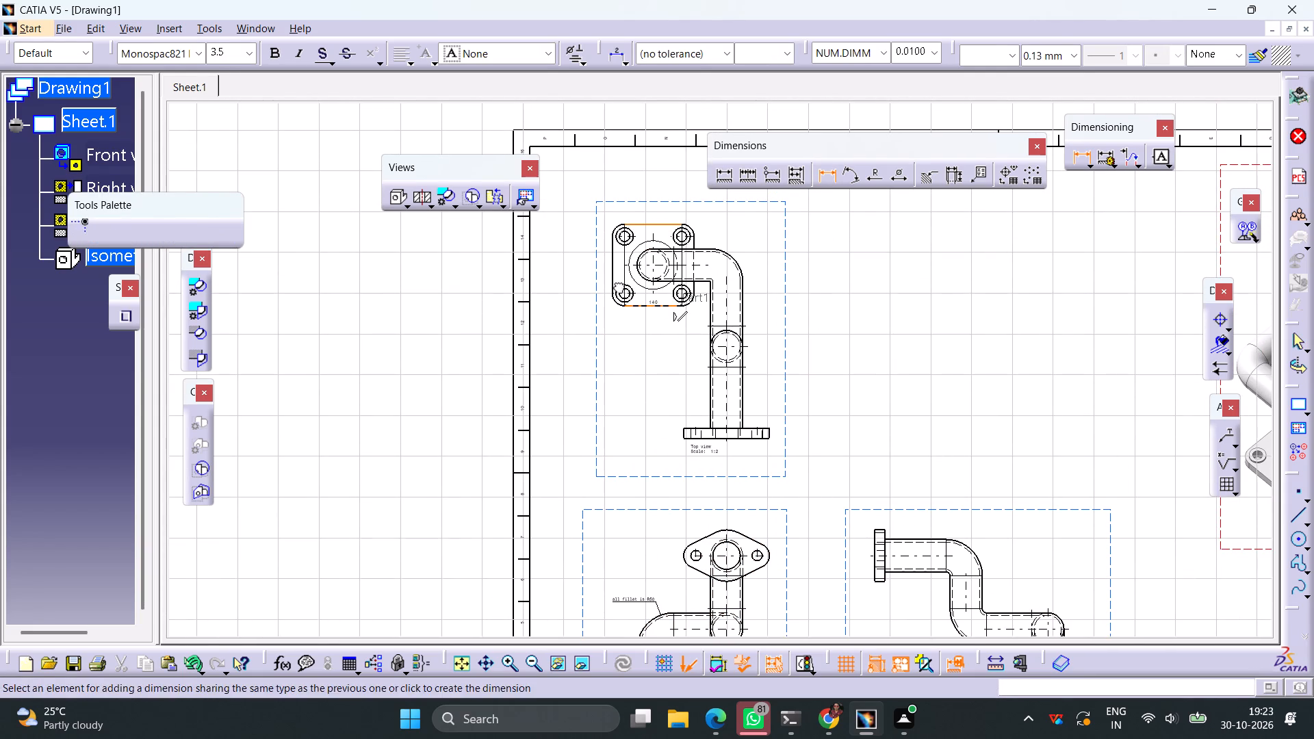
left_click(595, 270)
left_click(826, 173)
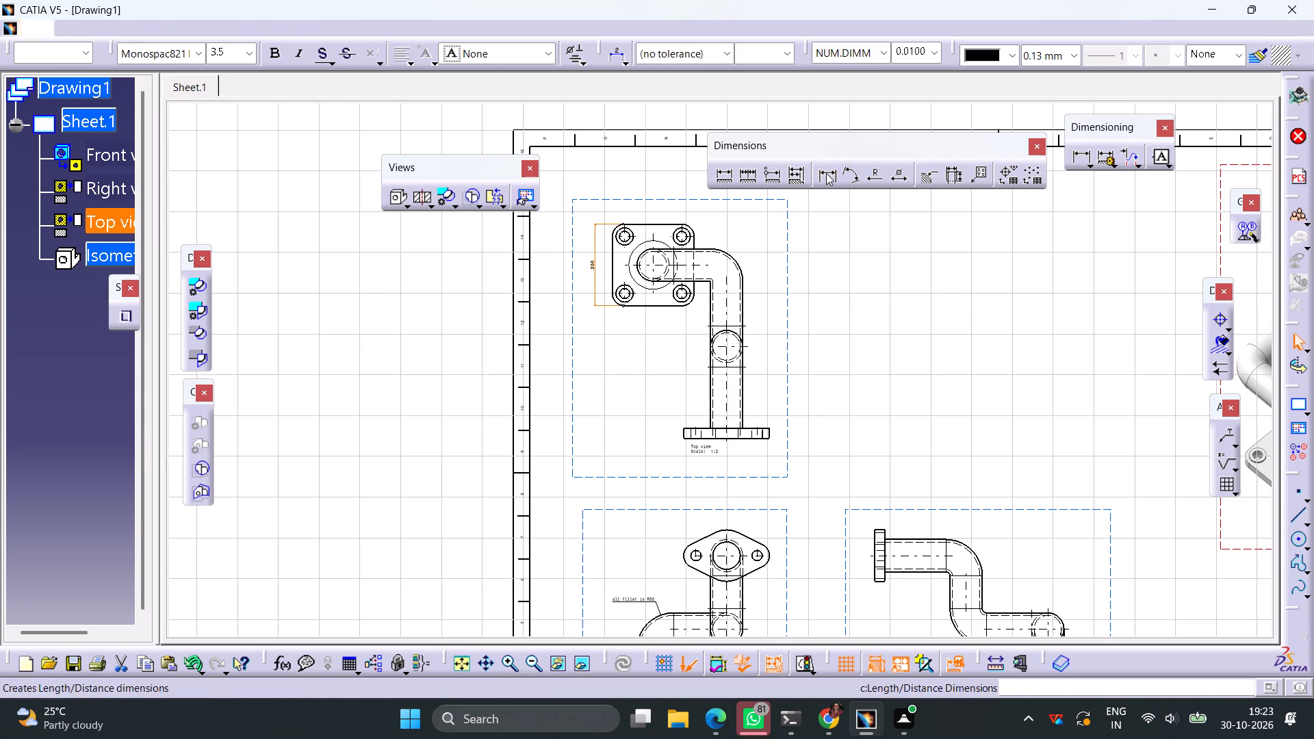
left_click(615, 272)
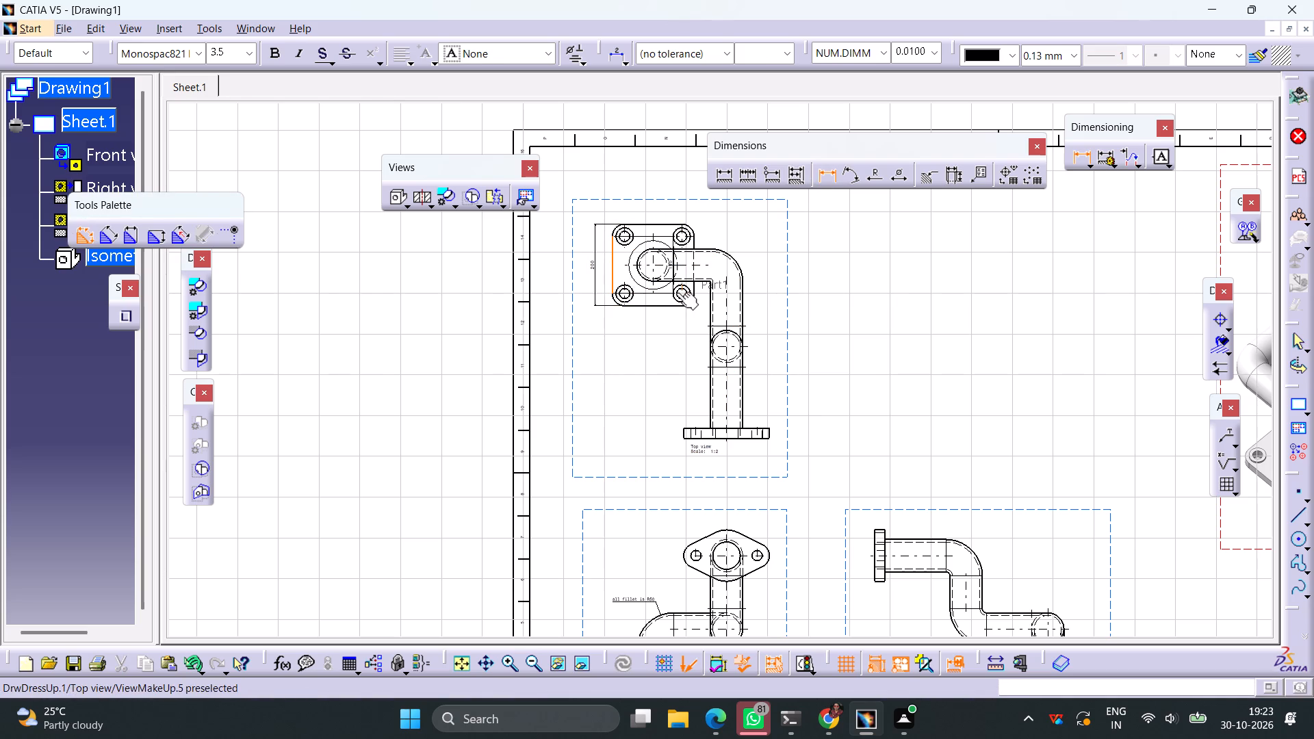
left_click(695, 286)
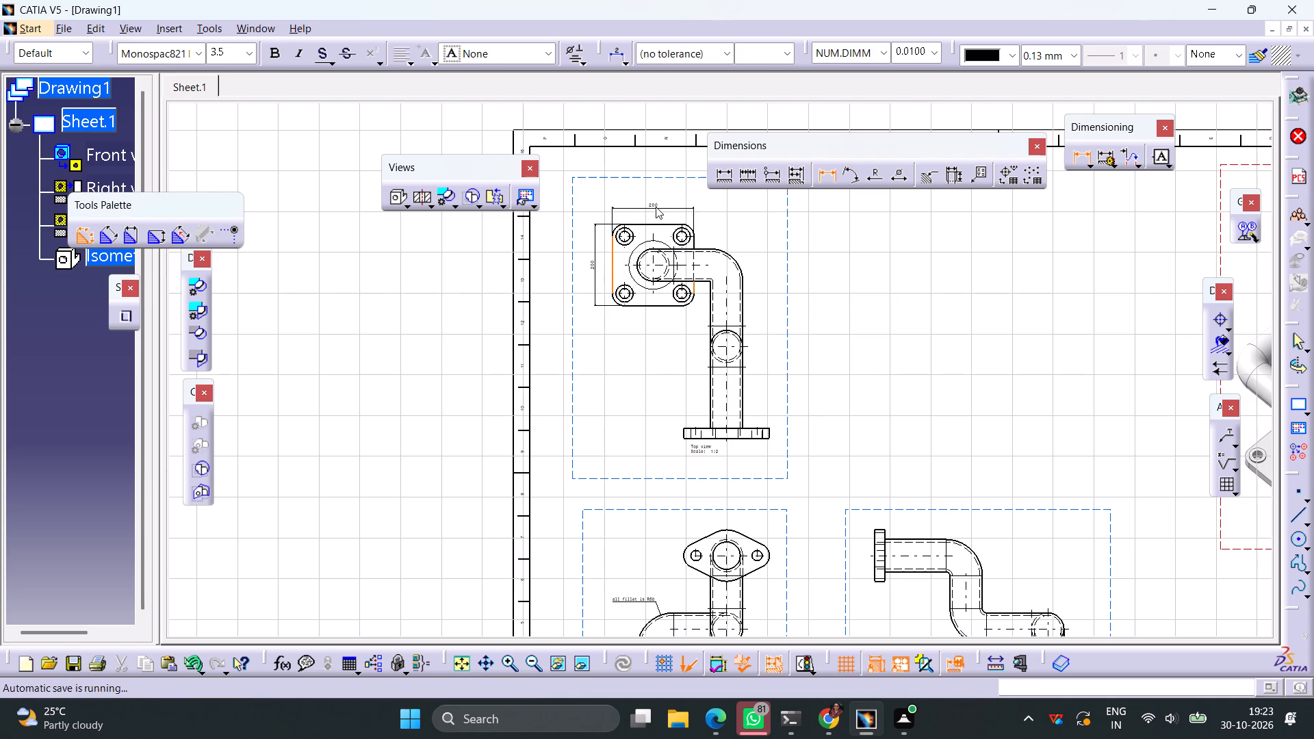
left_click(654, 205)
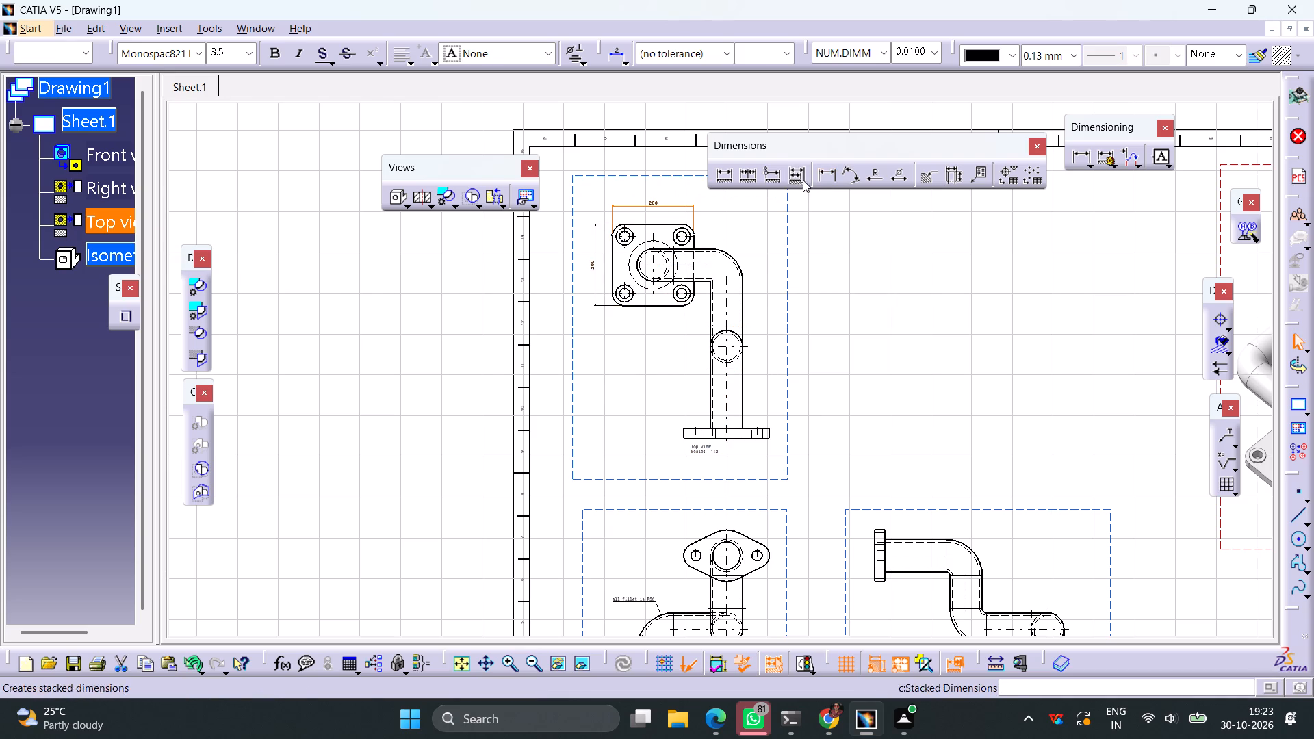
Add diameter dimensions for the outer and inner circles of the square flange's lower-left bolt hole in the top view.
left_click(895, 174)
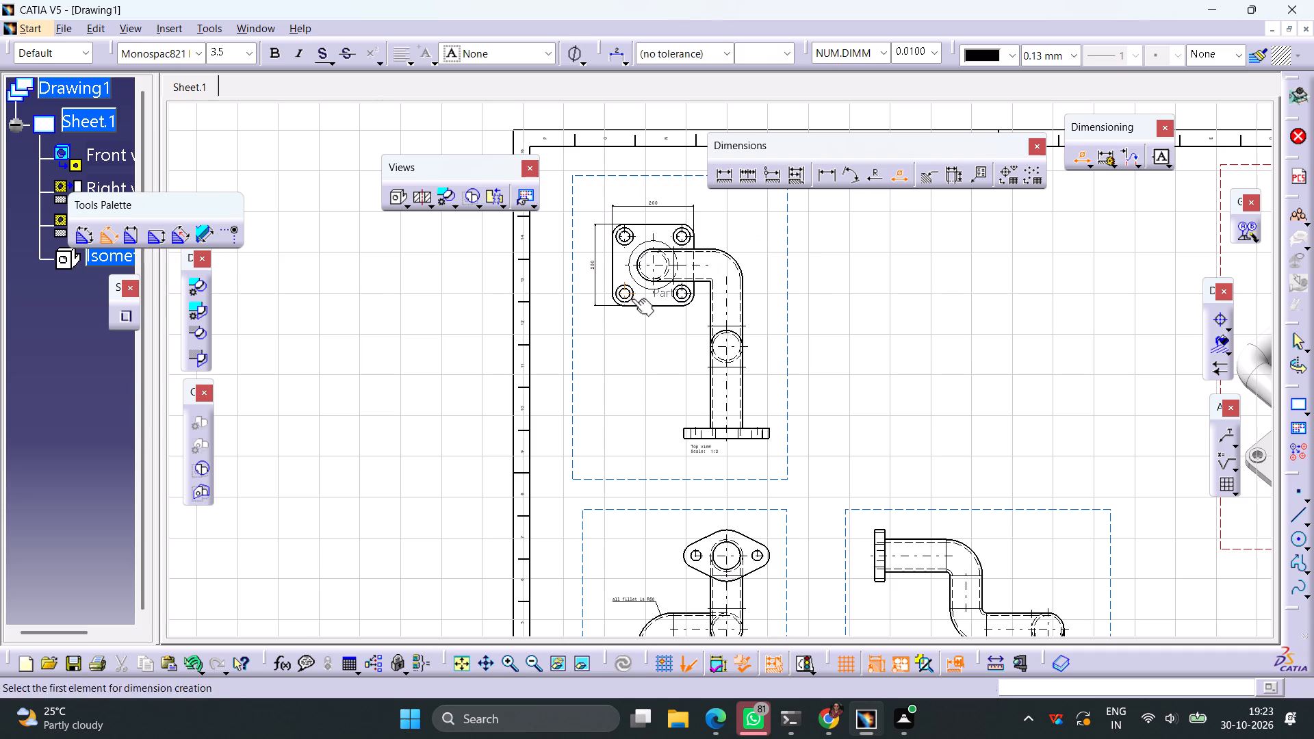
left_click(636, 297)
left_click(633, 339)
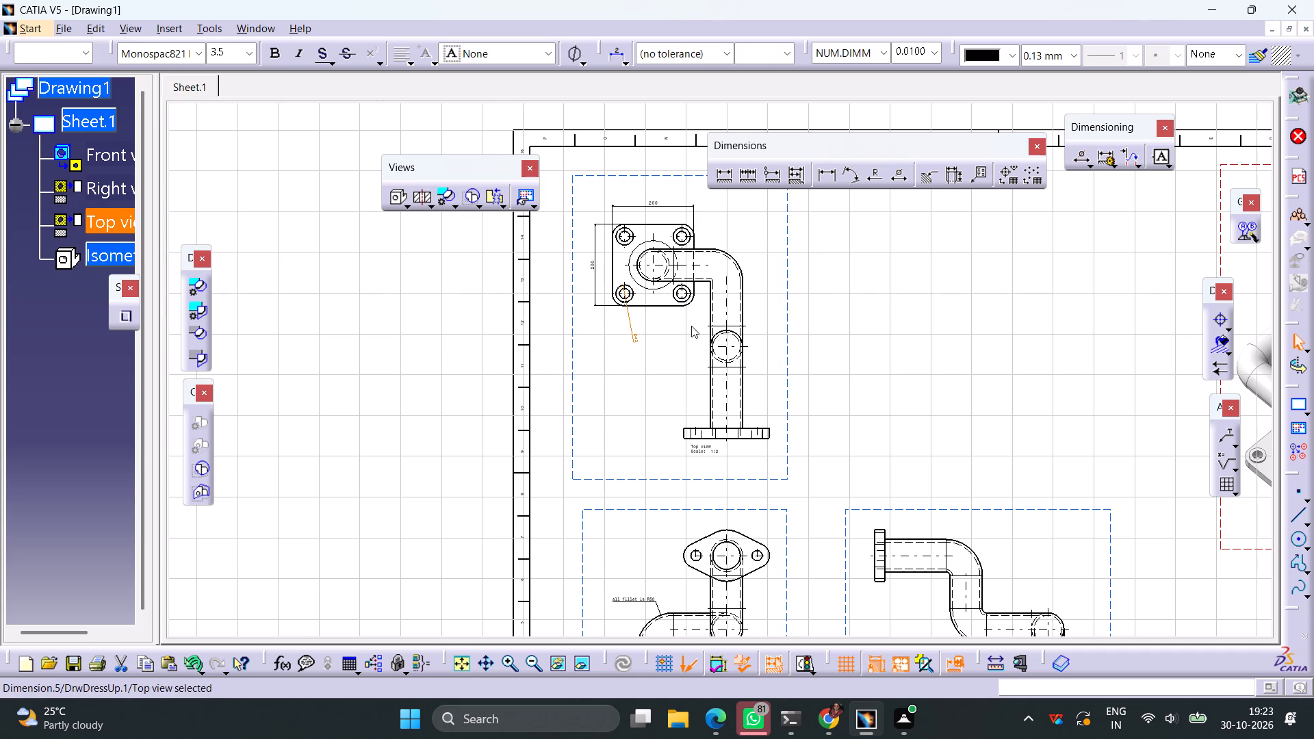
left_click(869, 181)
left_click(894, 179)
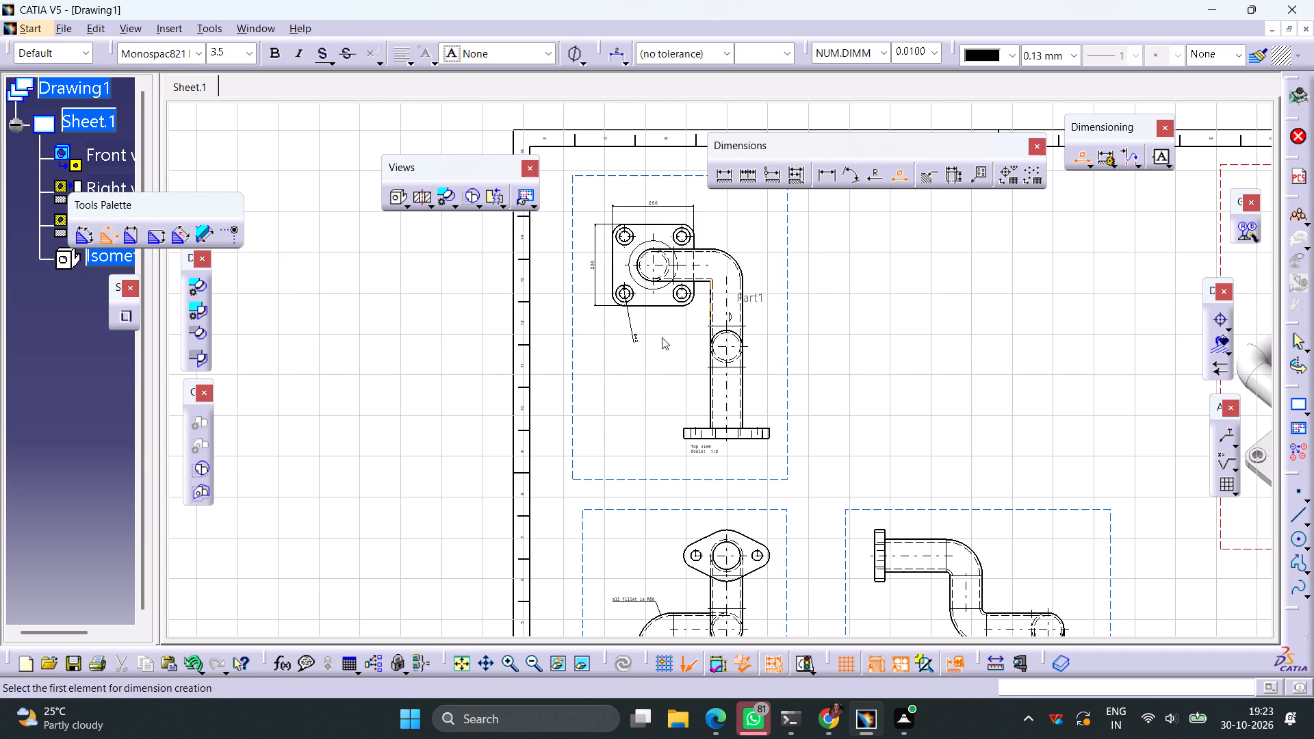
middle_click_drag(647, 346, 653, 245, "ctrl")
middle_click_drag(576, 268, 740, 443)
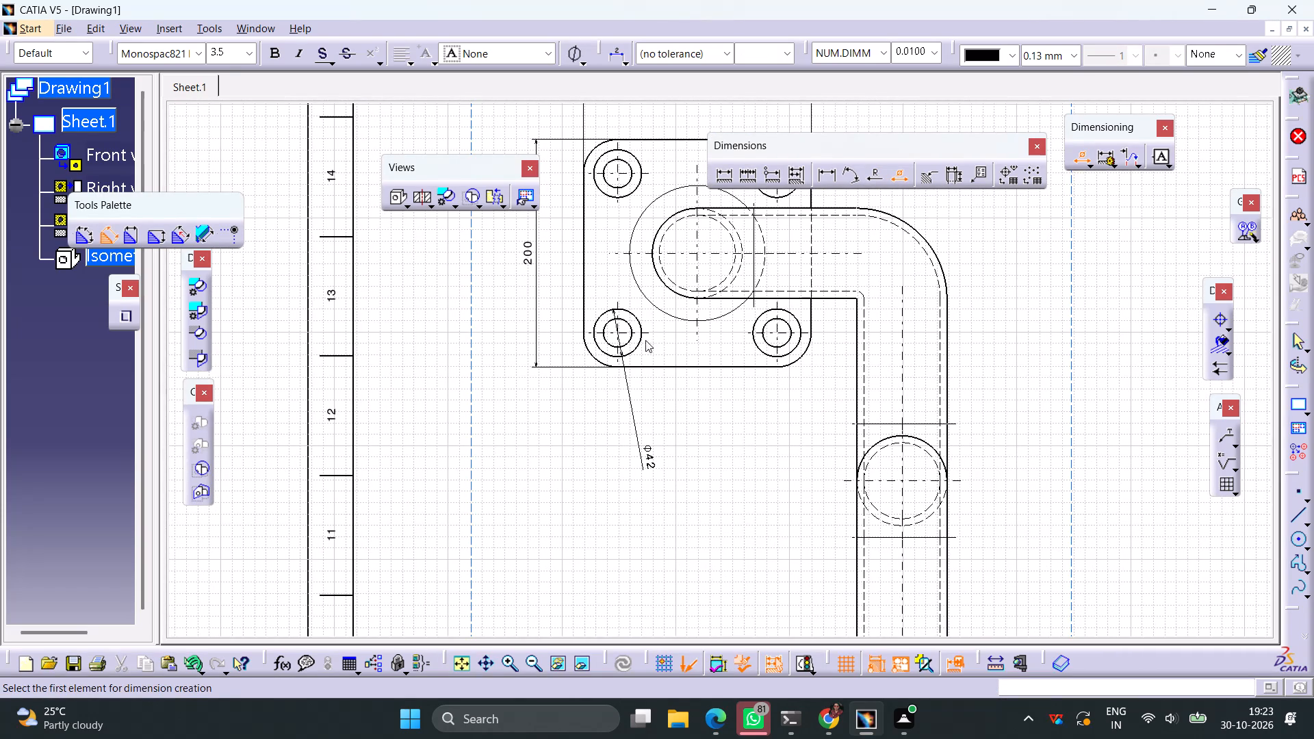
left_click(632, 339)
left_click(654, 404)
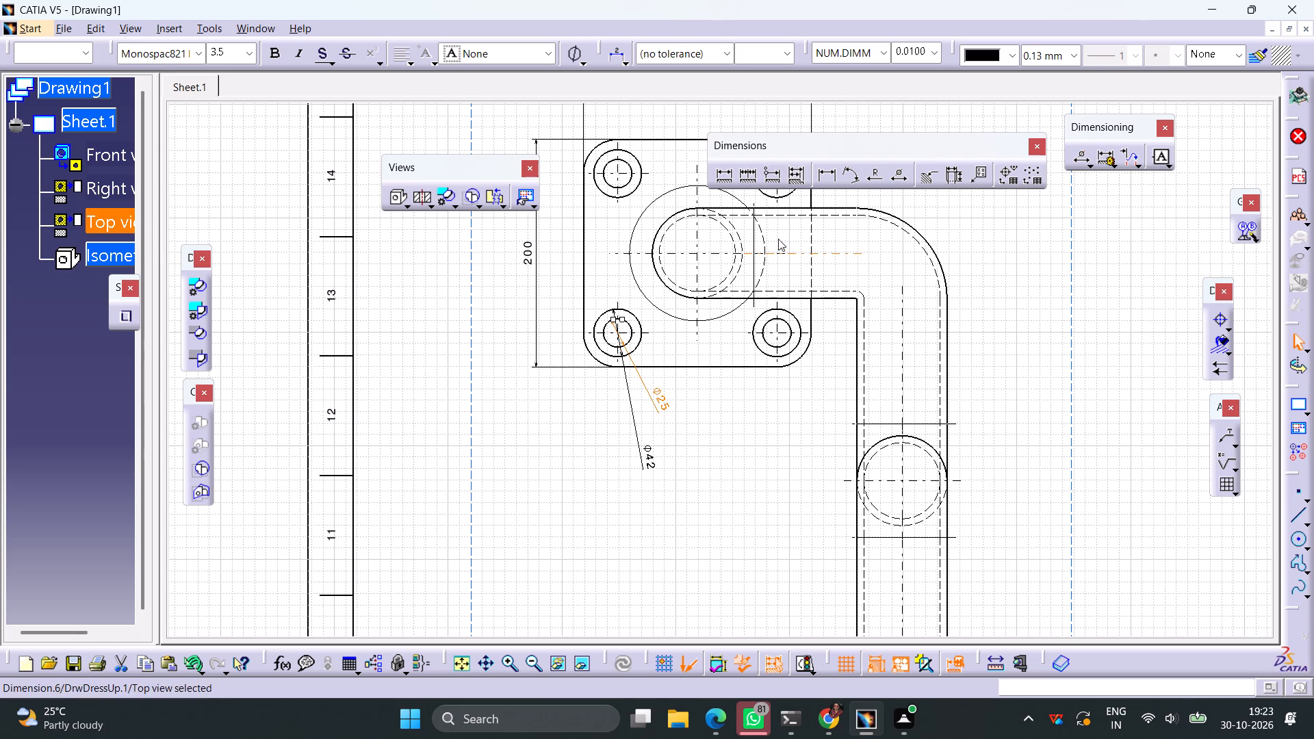
Dimension the radius of the square flange's lower-left rounded corner in the top view.
left_click(874, 175)
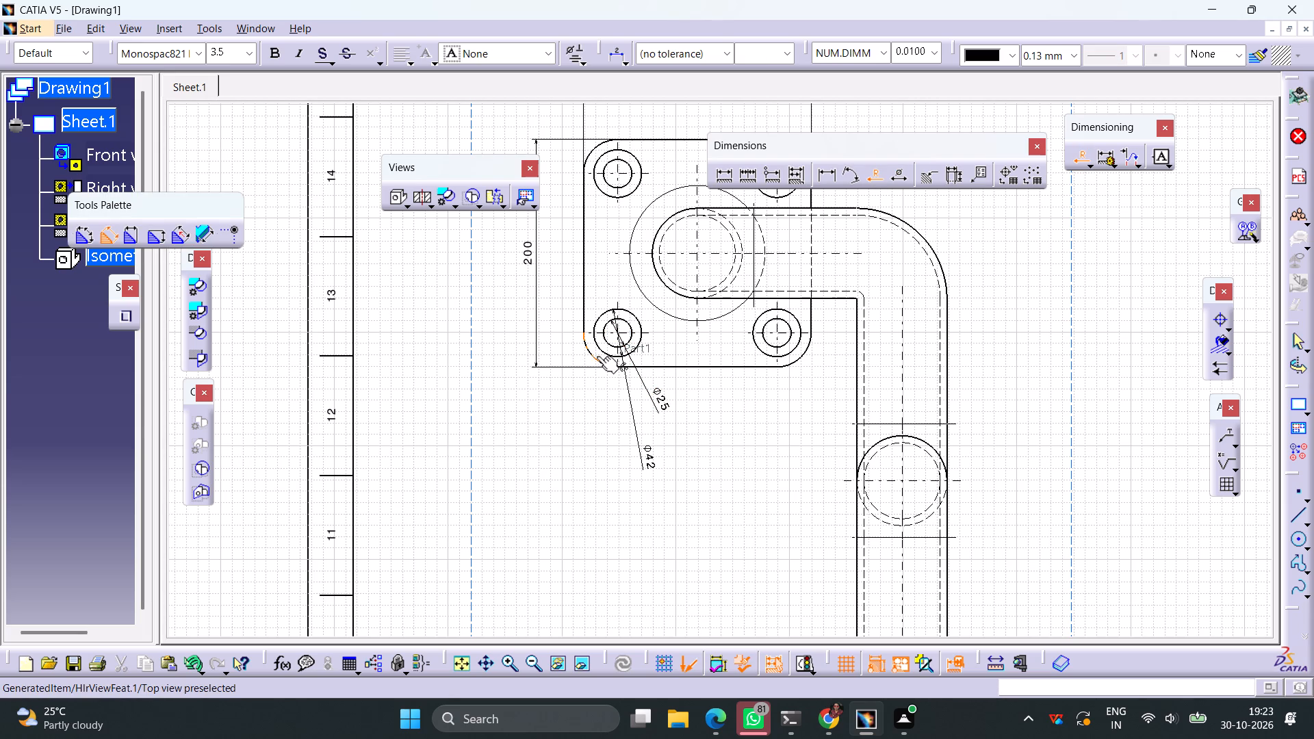
left_click(594, 358)
left_click(571, 414)
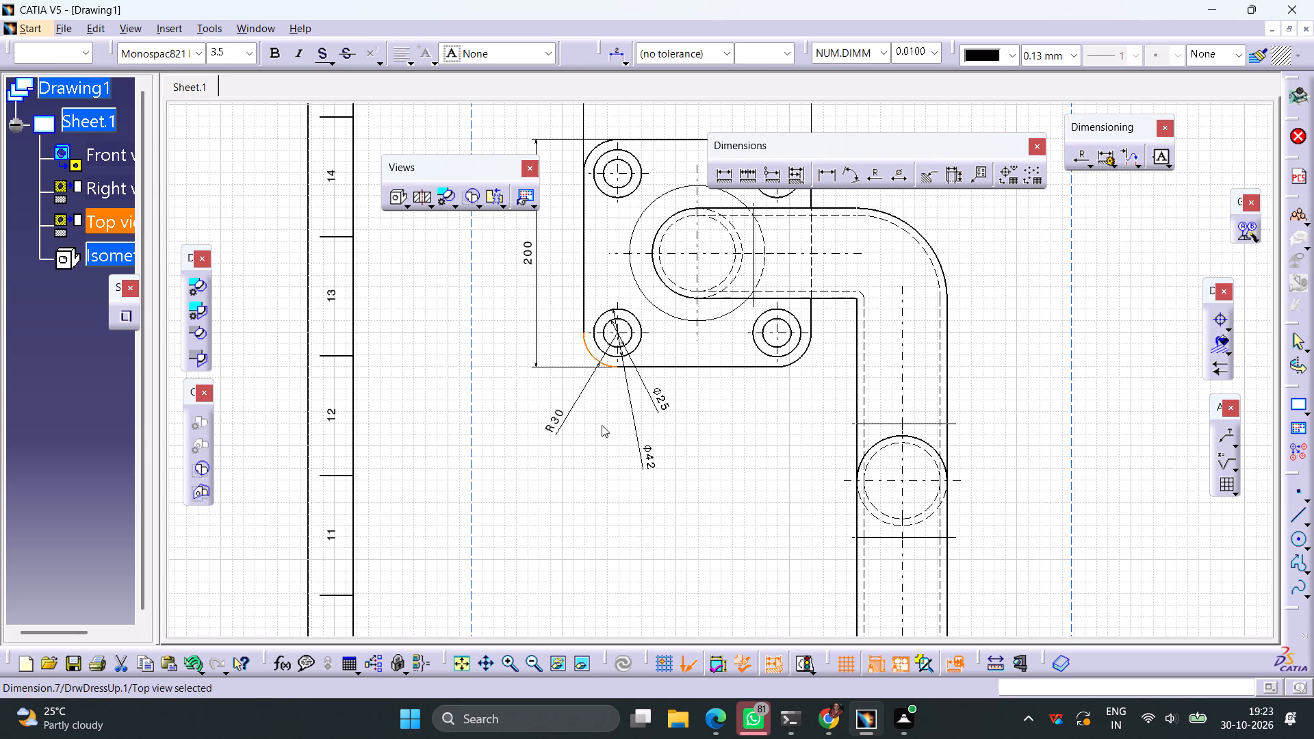
left_click(721, 427)
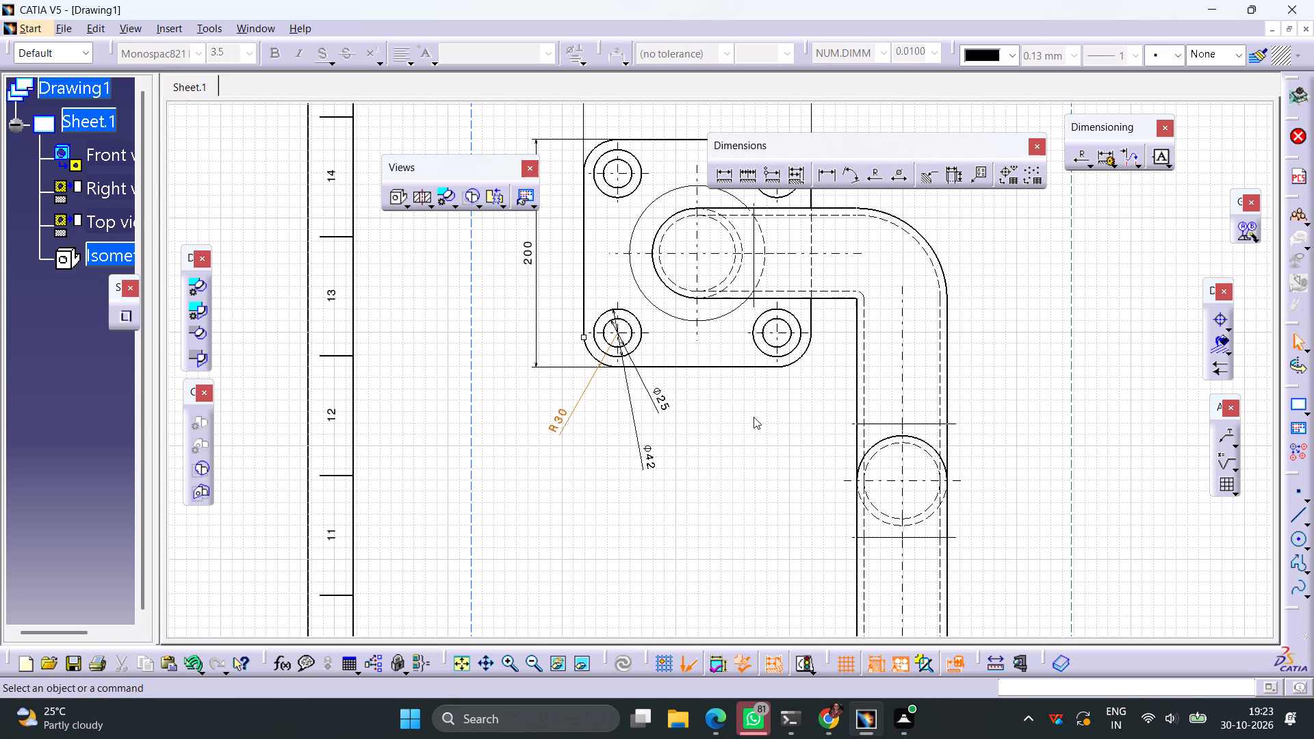
Dimension the radius of the oval flange's upper central arc in the front view, placing it above the flange.
middle_click_drag(753, 417, 756, 448, "ctrl")
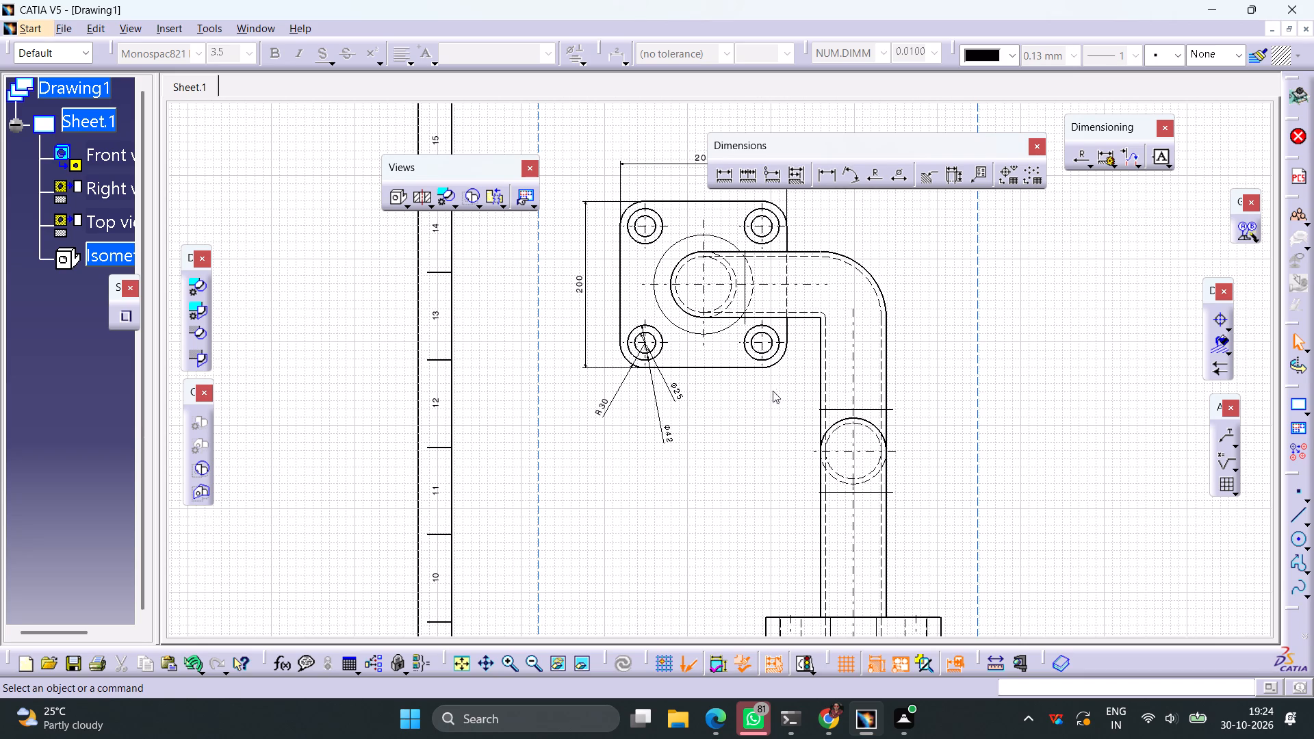
middle_click_drag(769, 409, 767, 454, "ctrl")
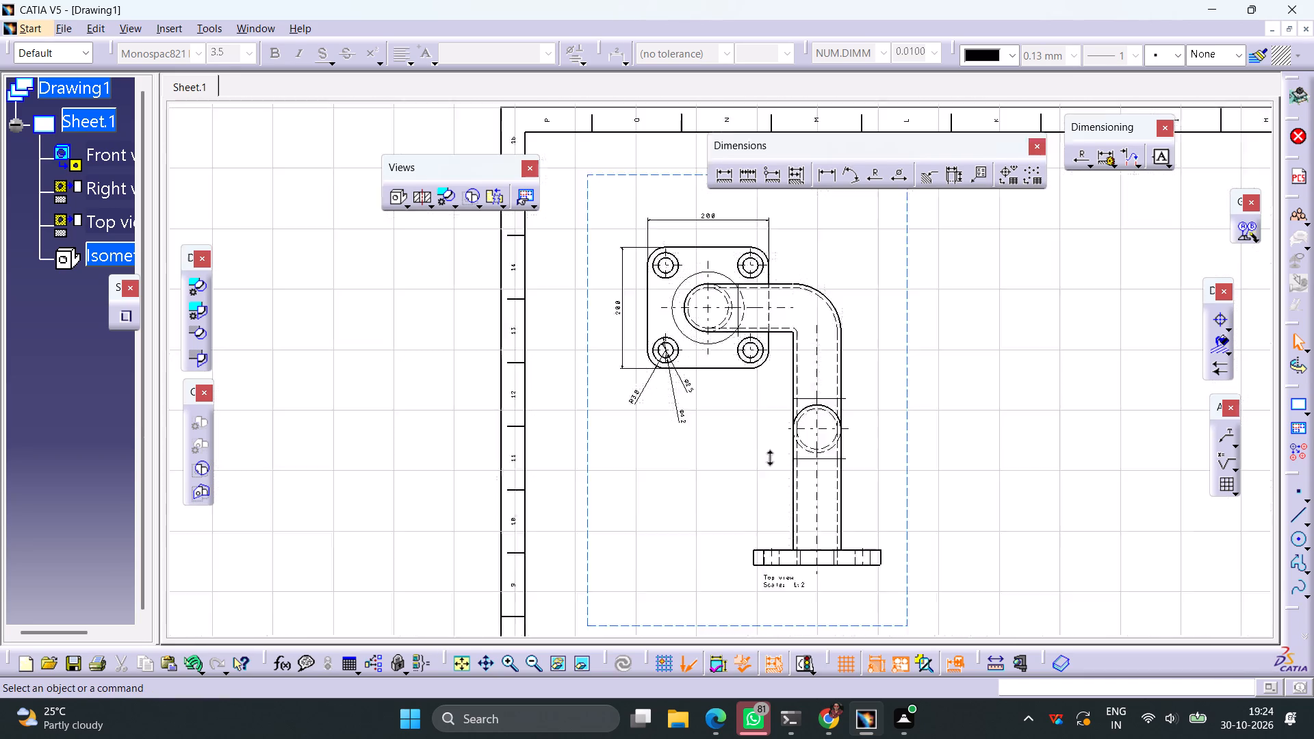
middle_click_drag(767, 454, 767, 508, "ctrl")
middle_click_drag(845, 495, 776, 320)
middle_click_drag(819, 435, 794, 335, "ctrl")
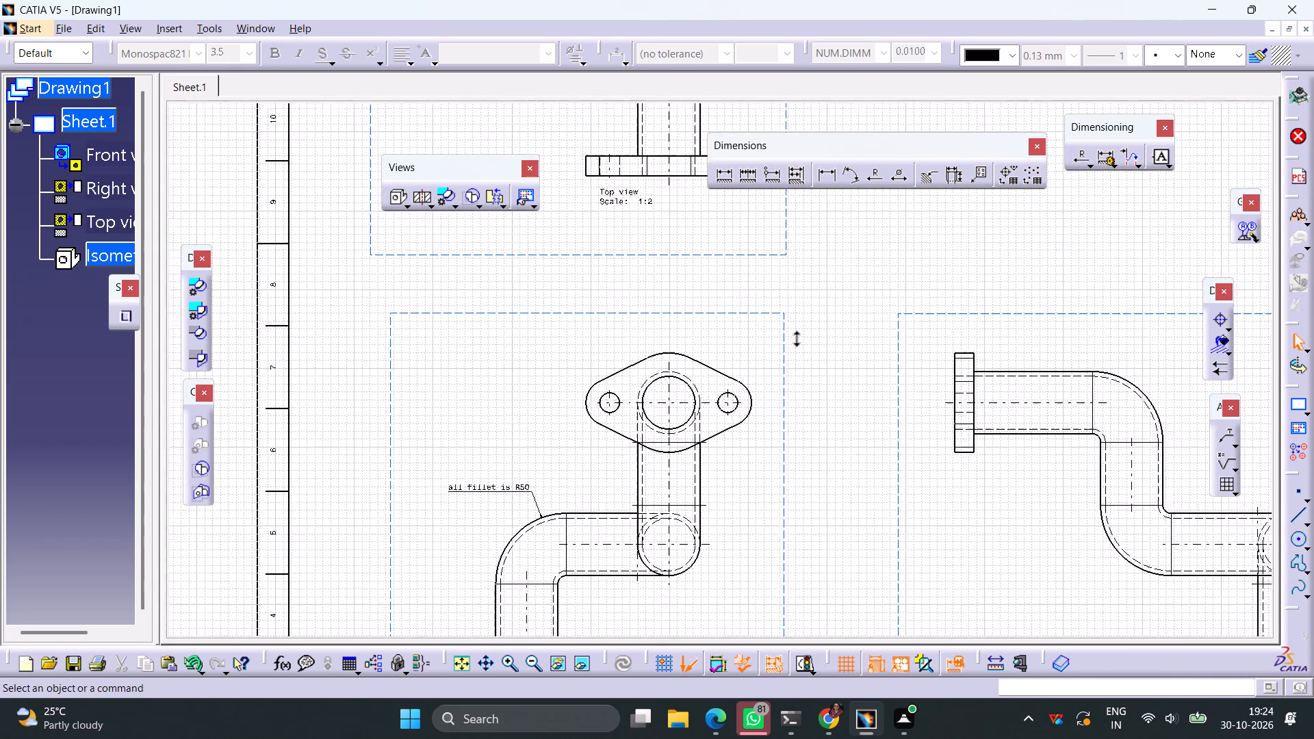
middle_click_drag(794, 335, 803, 282, "ctrl")
left_click(870, 177)
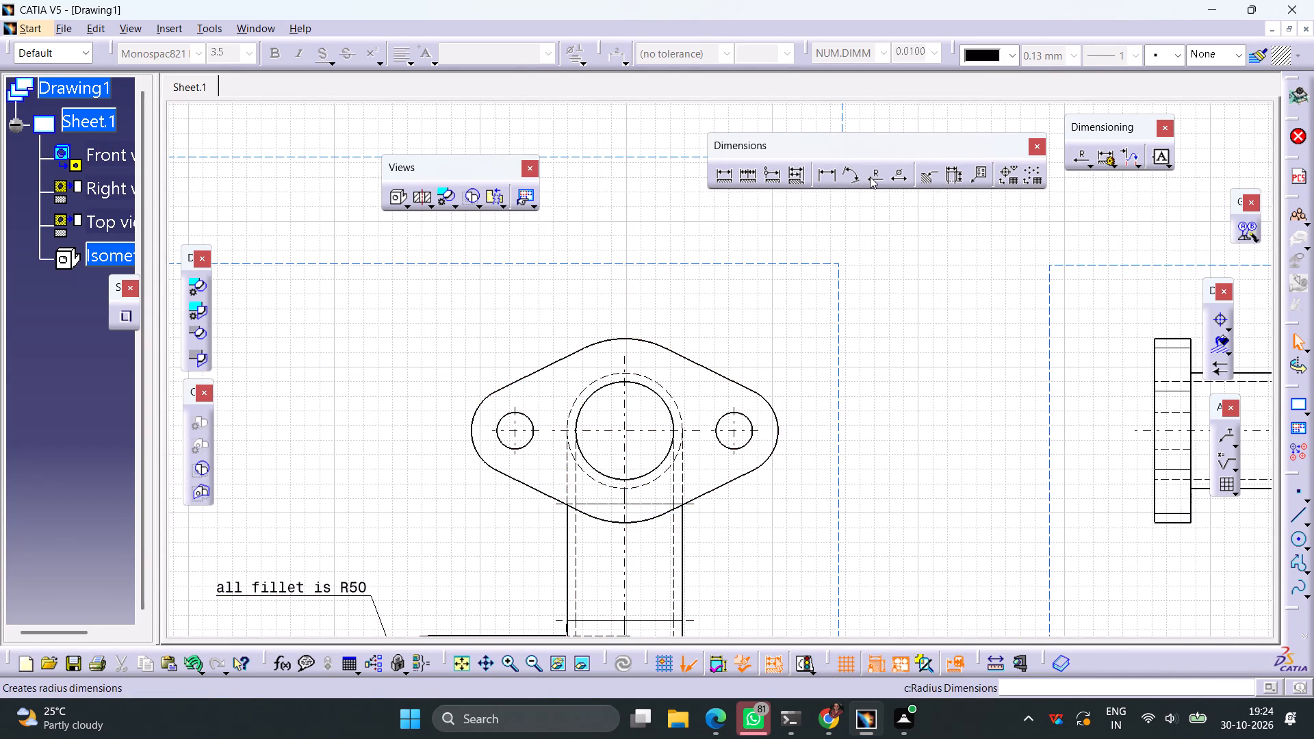
left_click(633, 340)
left_click(653, 300)
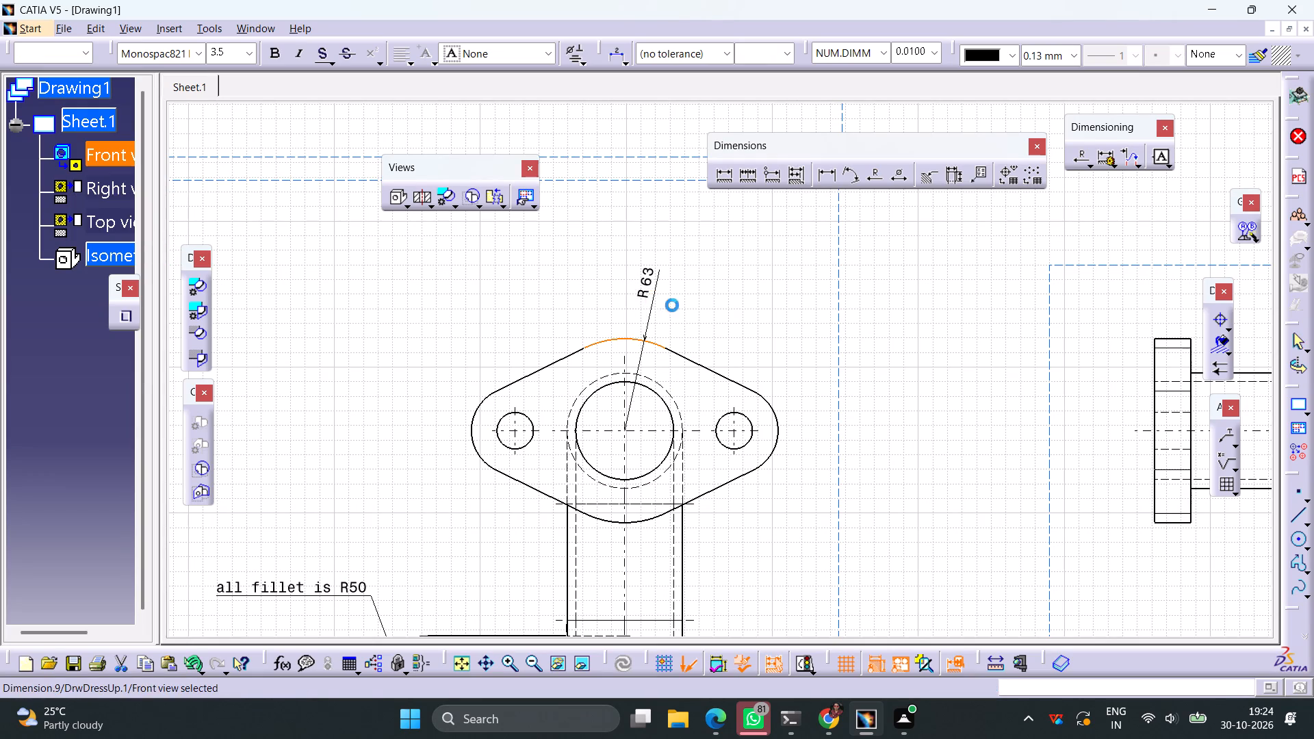
Dimension the oval flange's centre-to-right-bolt-hole distance above its outline in the front view, and add that hole's diameter.
left_click(727, 179)
left_click(626, 415)
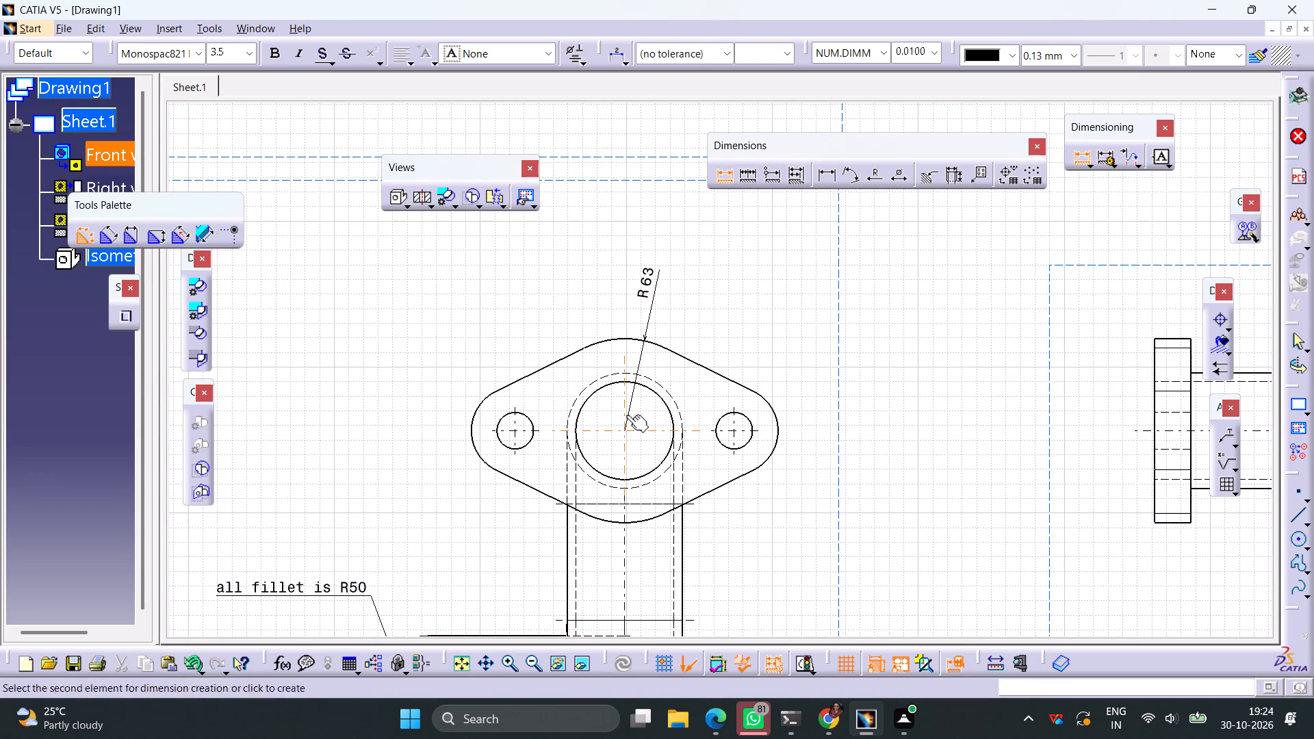
left_click(734, 423)
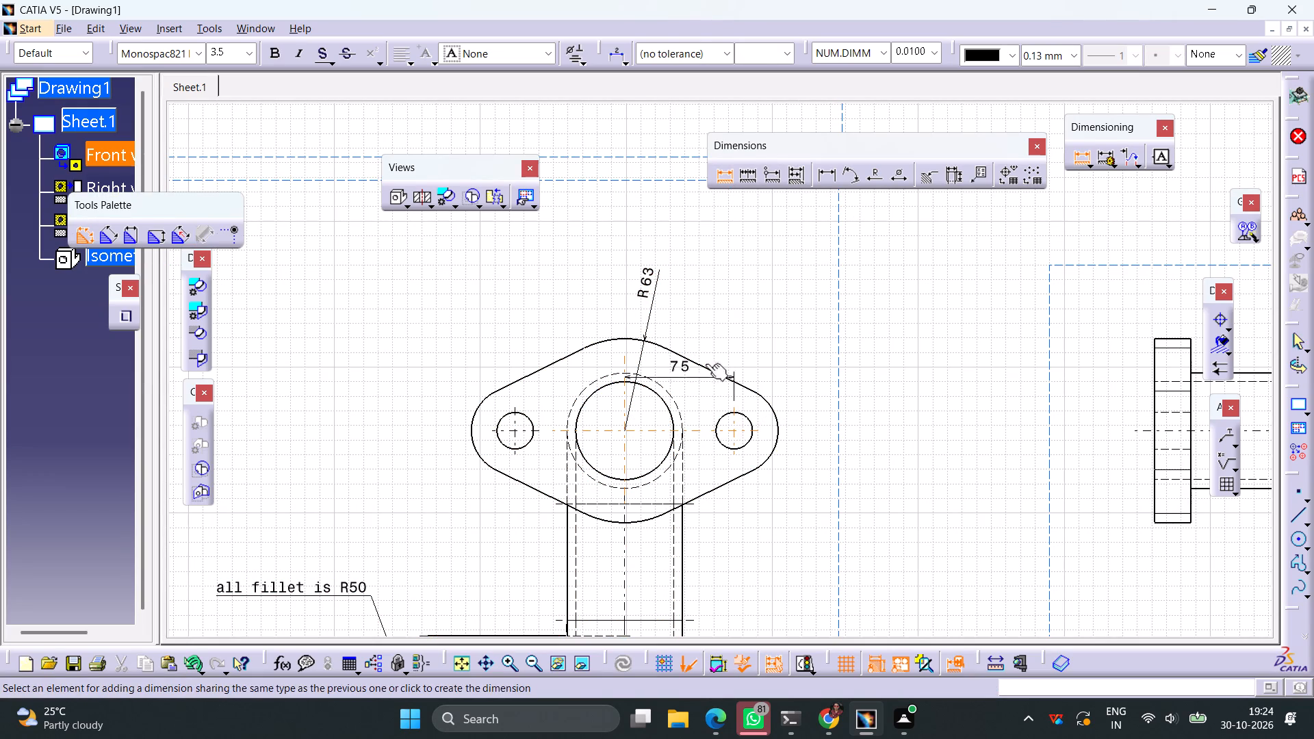
left_click(687, 321)
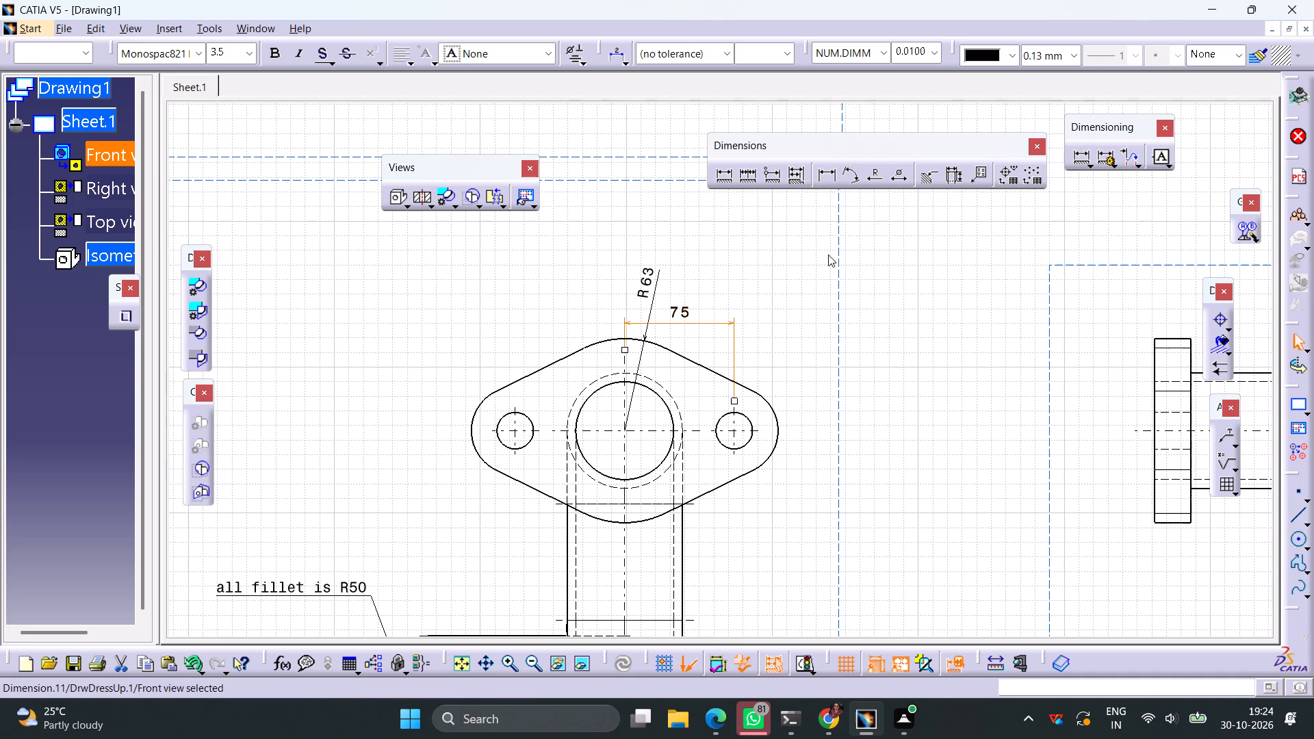
left_click(888, 182)
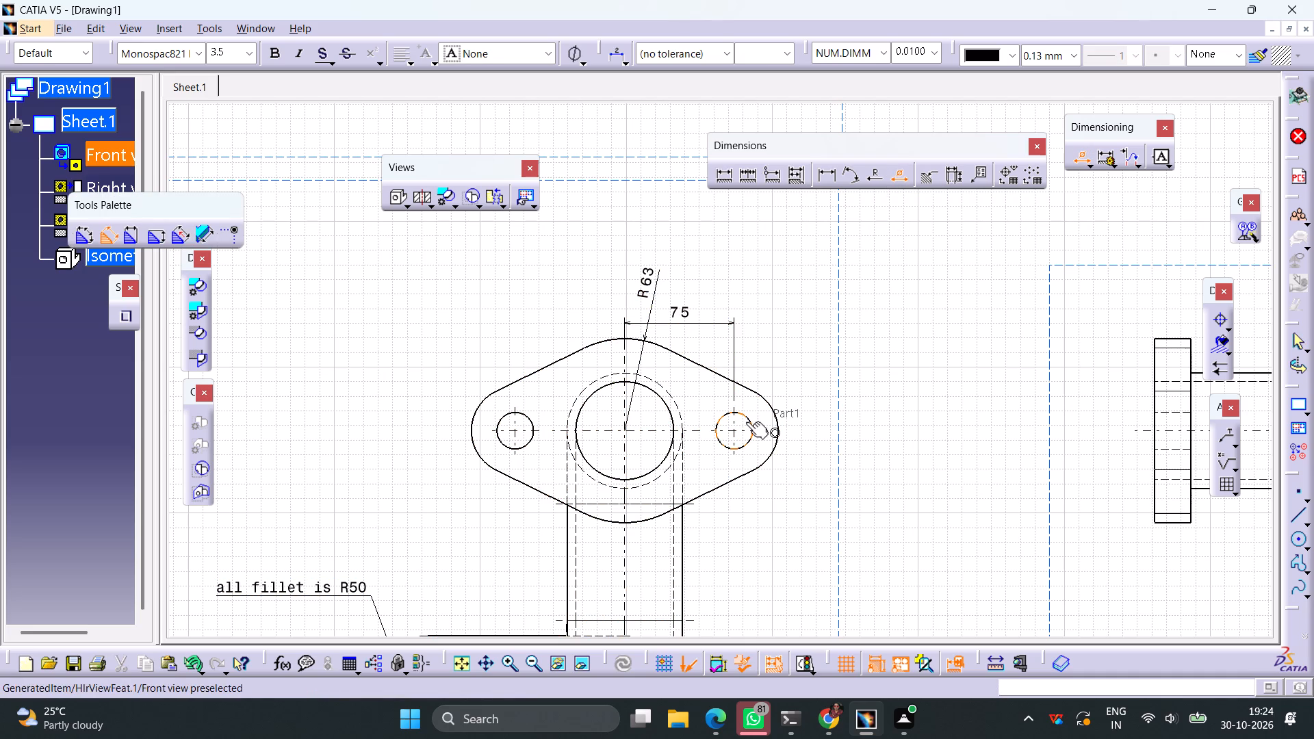
left_click(746, 422)
left_click(768, 366)
Dimension the radius of the oval flange's left rounded end in the front view, placing it outside the outline.
left_click(868, 179)
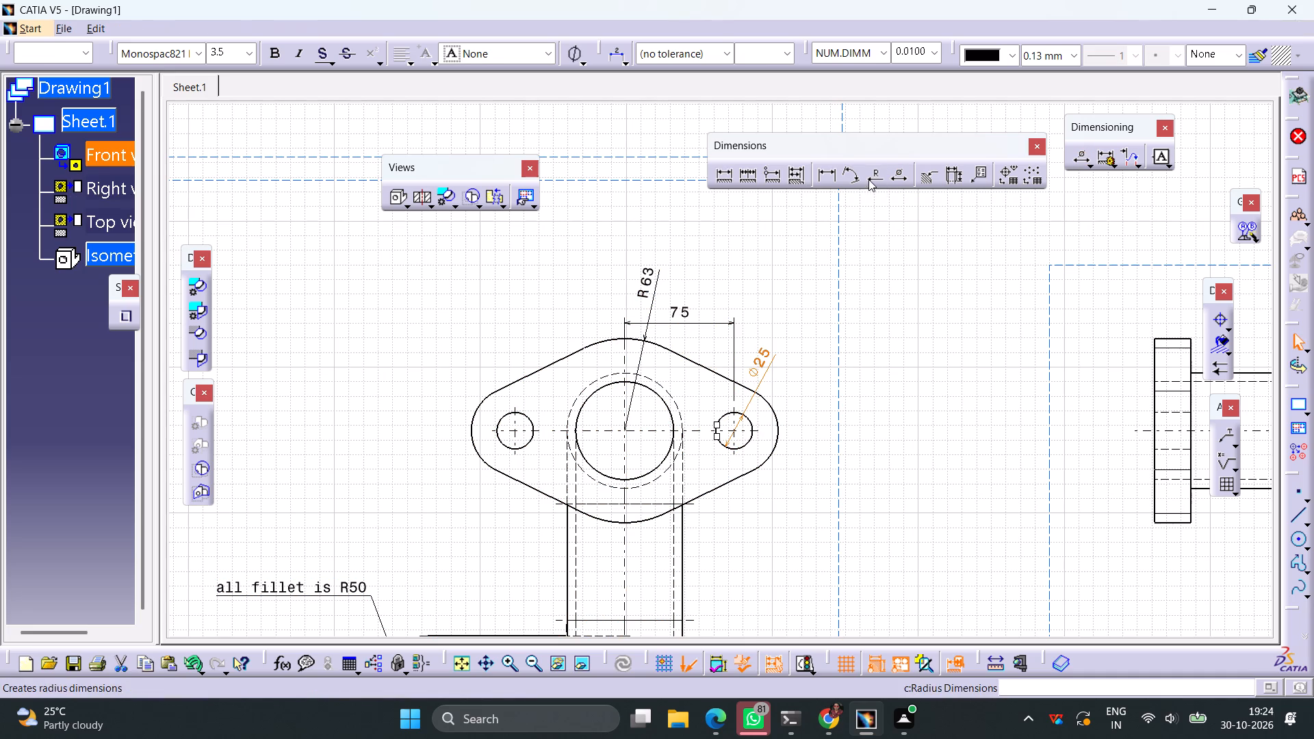
left_click(473, 415)
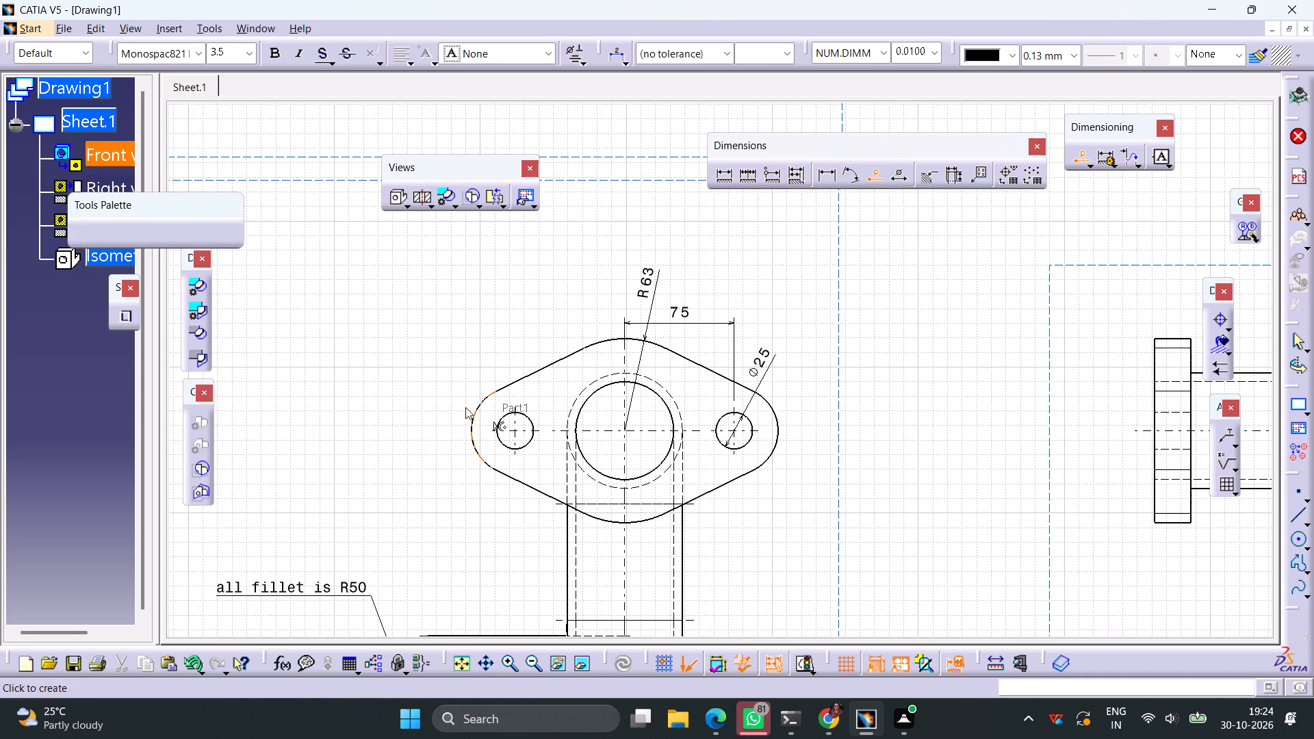
left_click(437, 381)
Dimension the oval flange's thickness in both the top view and the right view, placing each dimension outside the flange.
middle_click_drag(643, 381, 652, 482, "ctrl")
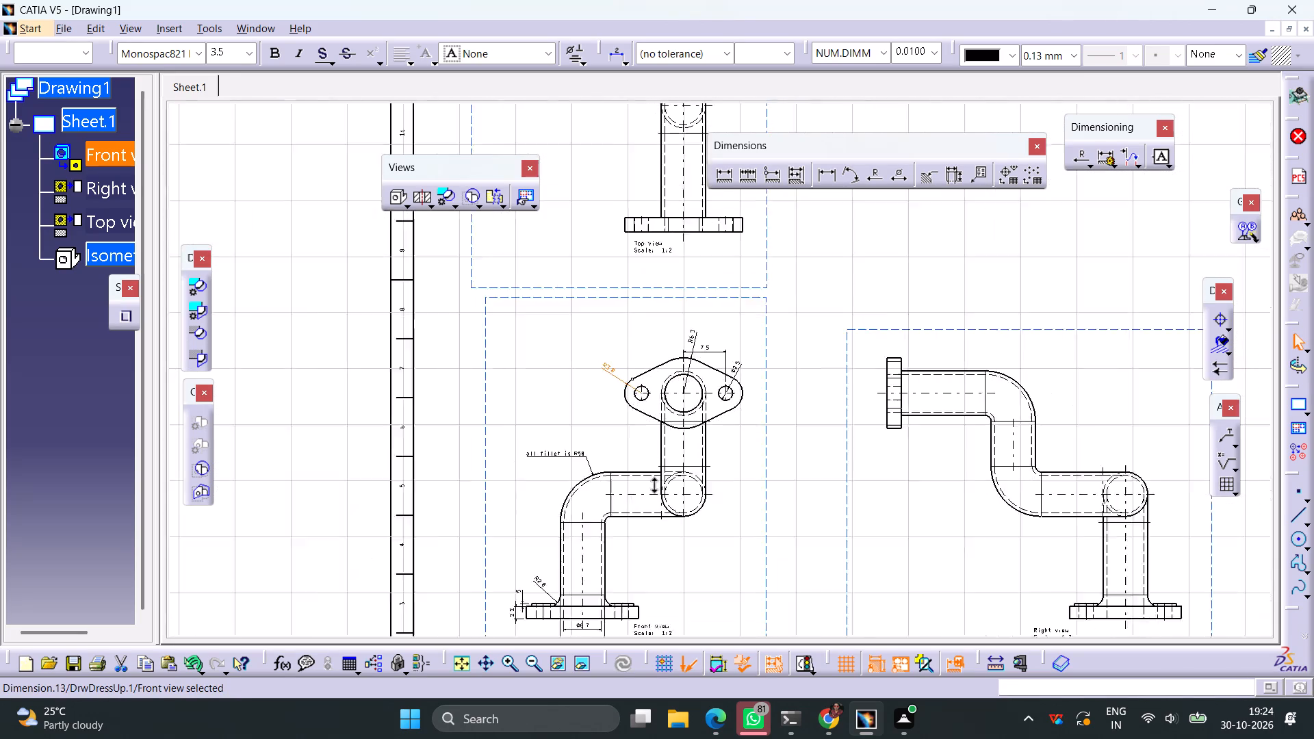
middle_click_drag(652, 482, 653, 491, "ctrl")
left_click(719, 174)
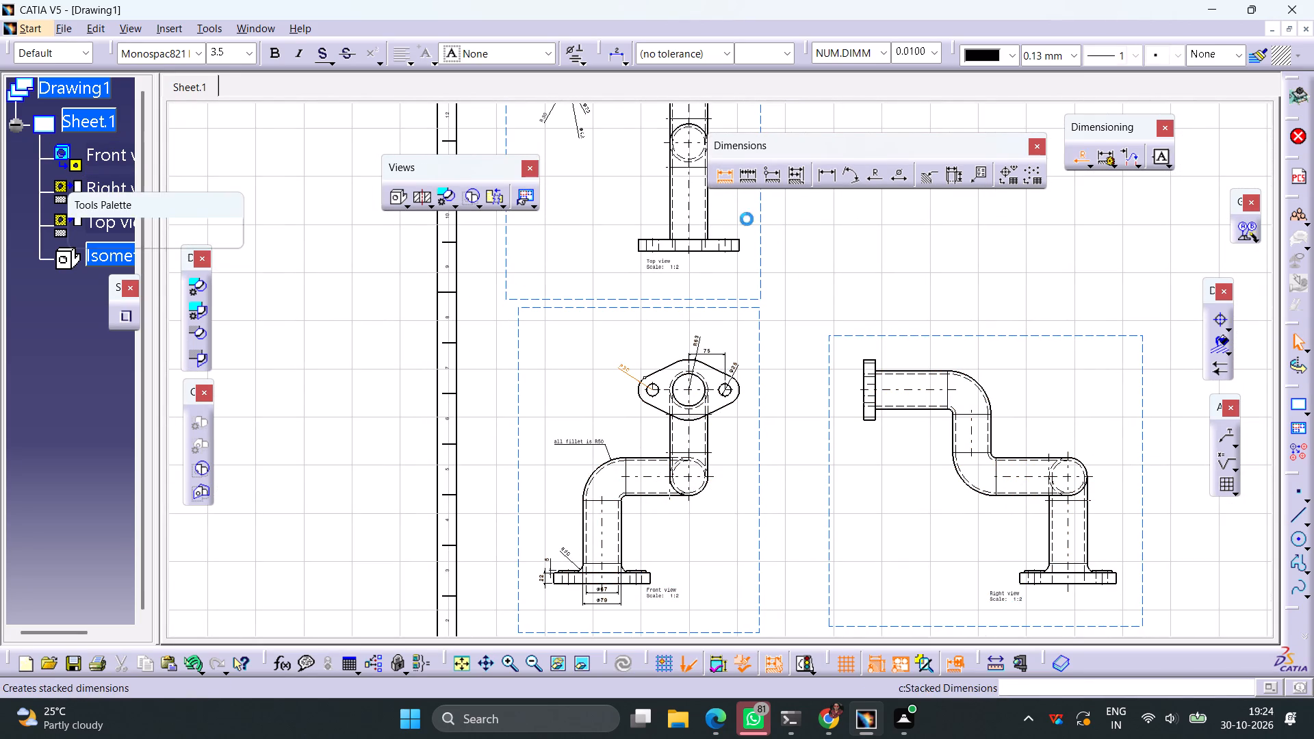
left_click(637, 245)
left_click(606, 250)
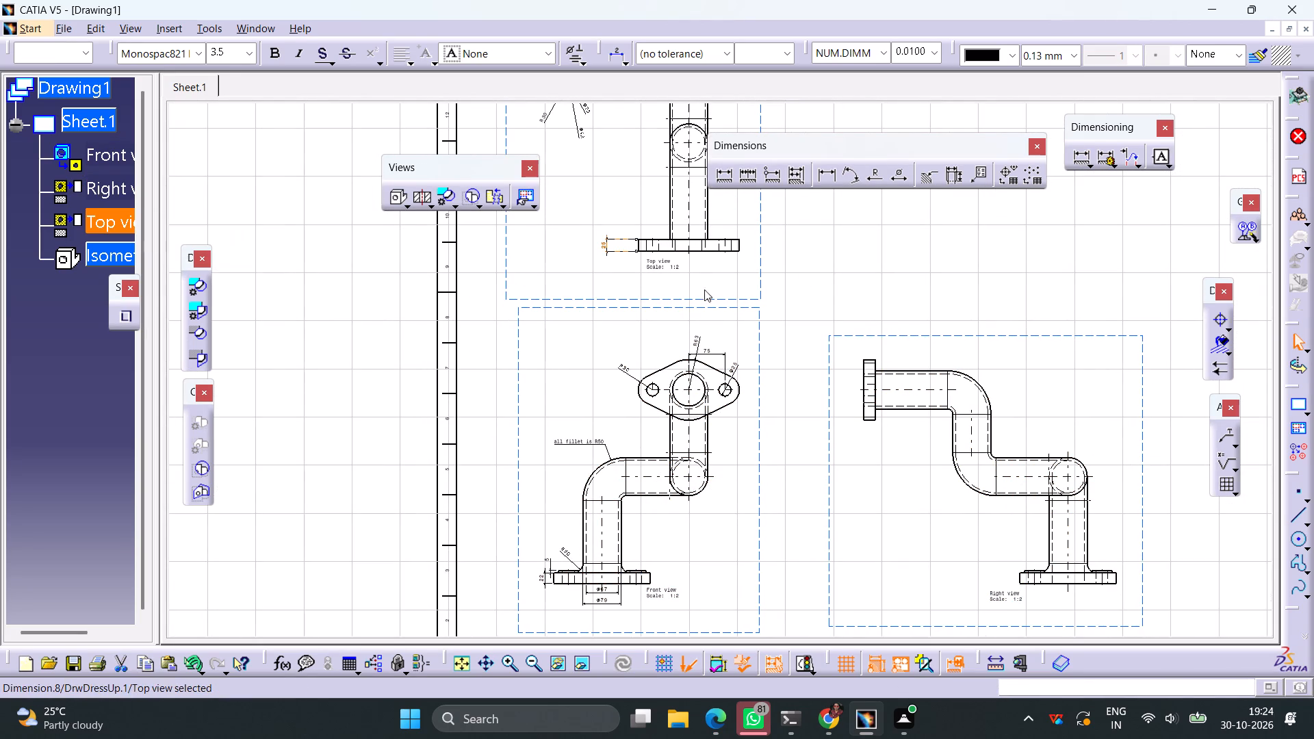
left_click(808, 285)
left_click(728, 177)
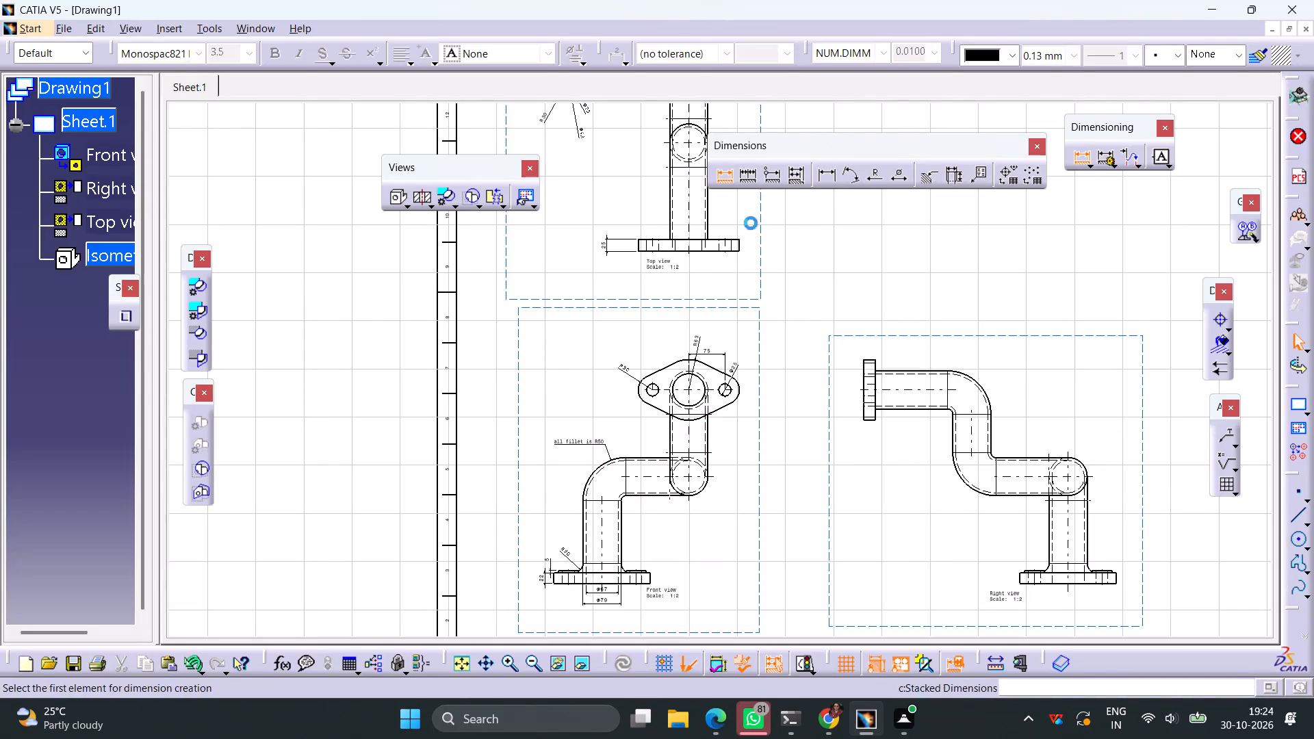
left_click(868, 361)
left_click(868, 343)
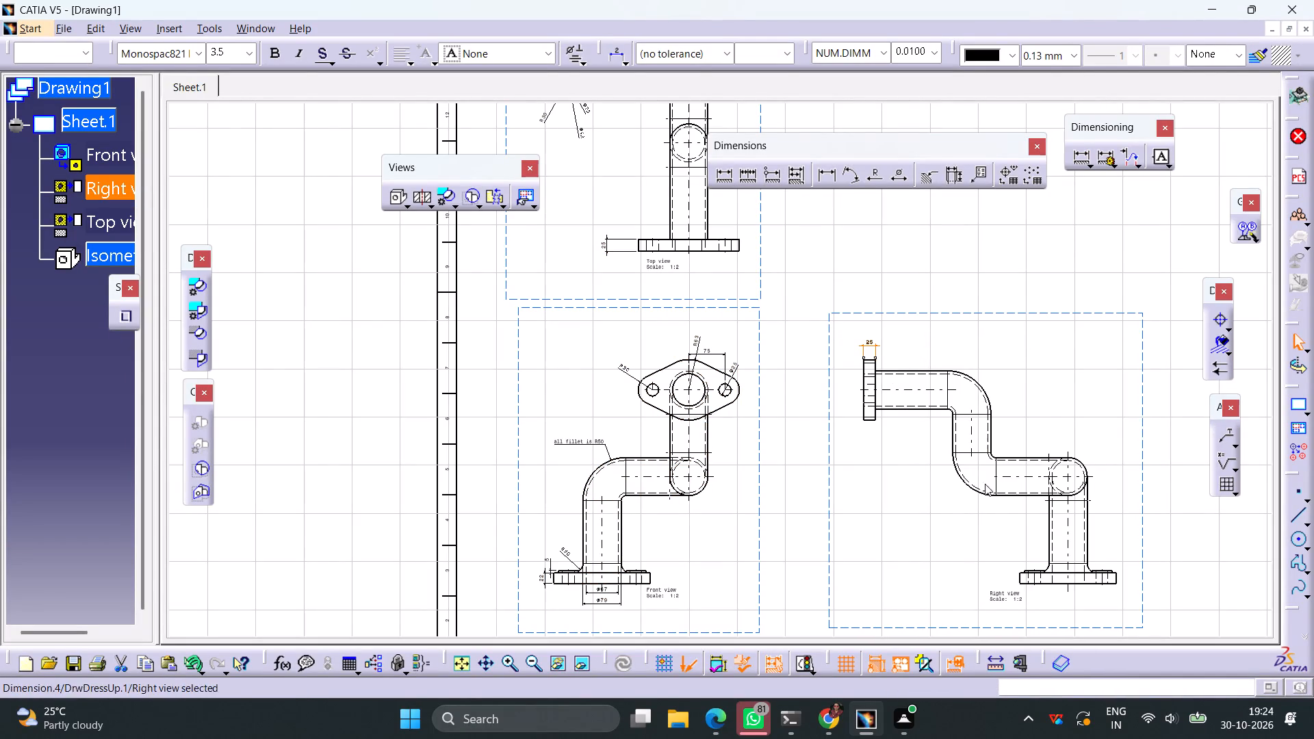
Dimension the distance from the oval flange's inner face to the first vertical pipe centreline in the right view, with Half Dimension off.
middle_click_drag(834, 472, 827, 509, "ctrl")
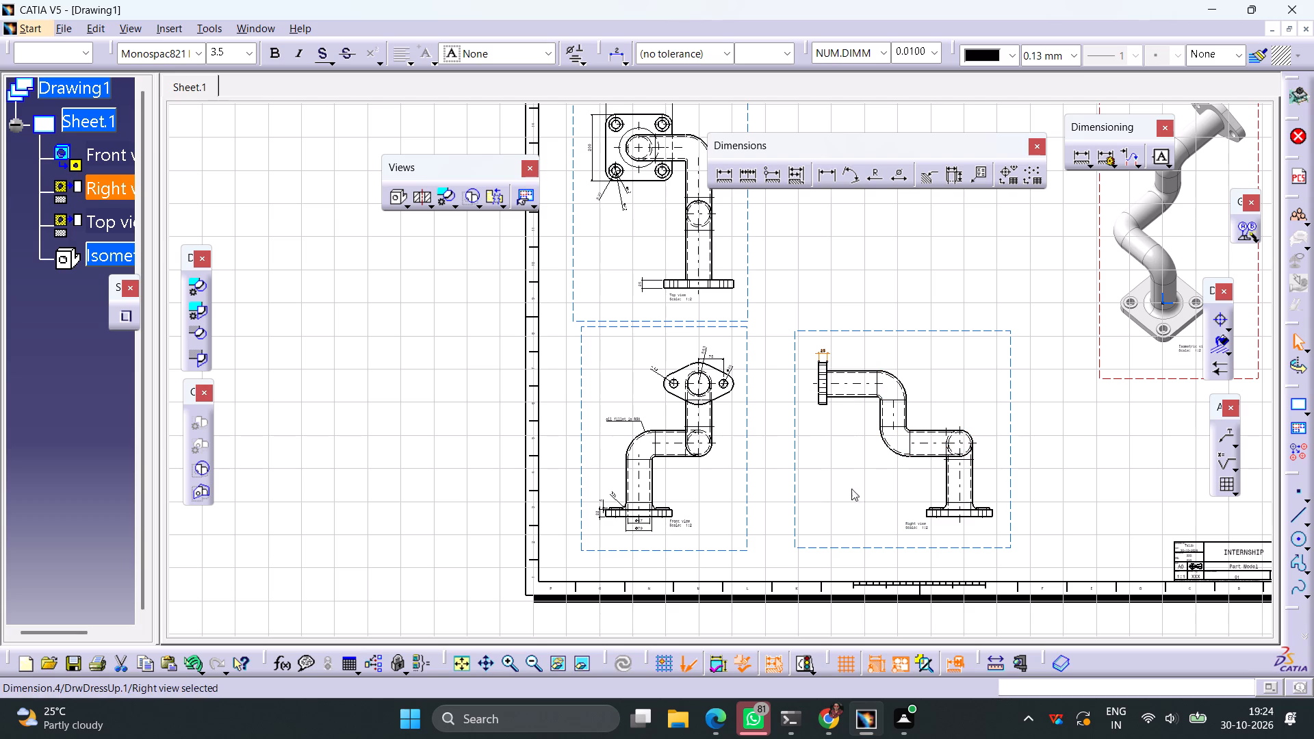
left_click(724, 177)
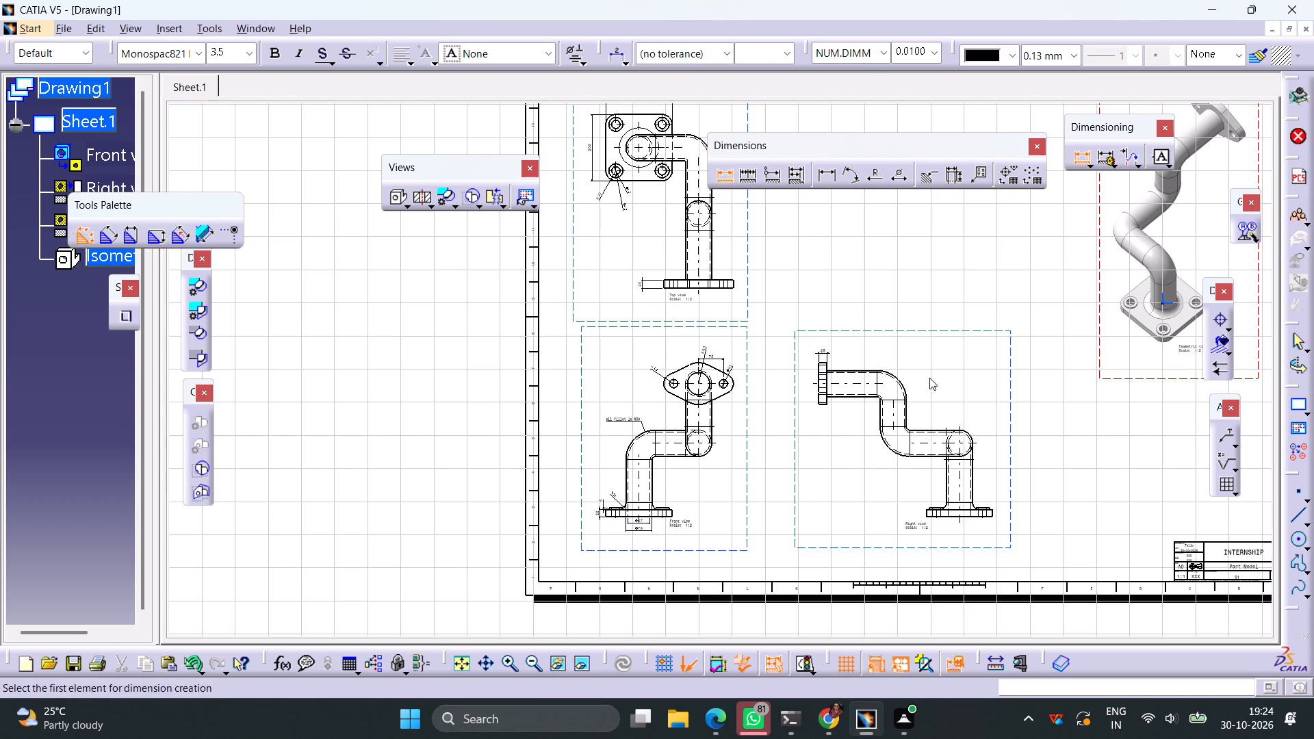
middle_click_drag(936, 382, 938, 341, "ctrl")
middle_click_drag(949, 344, 727, 353)
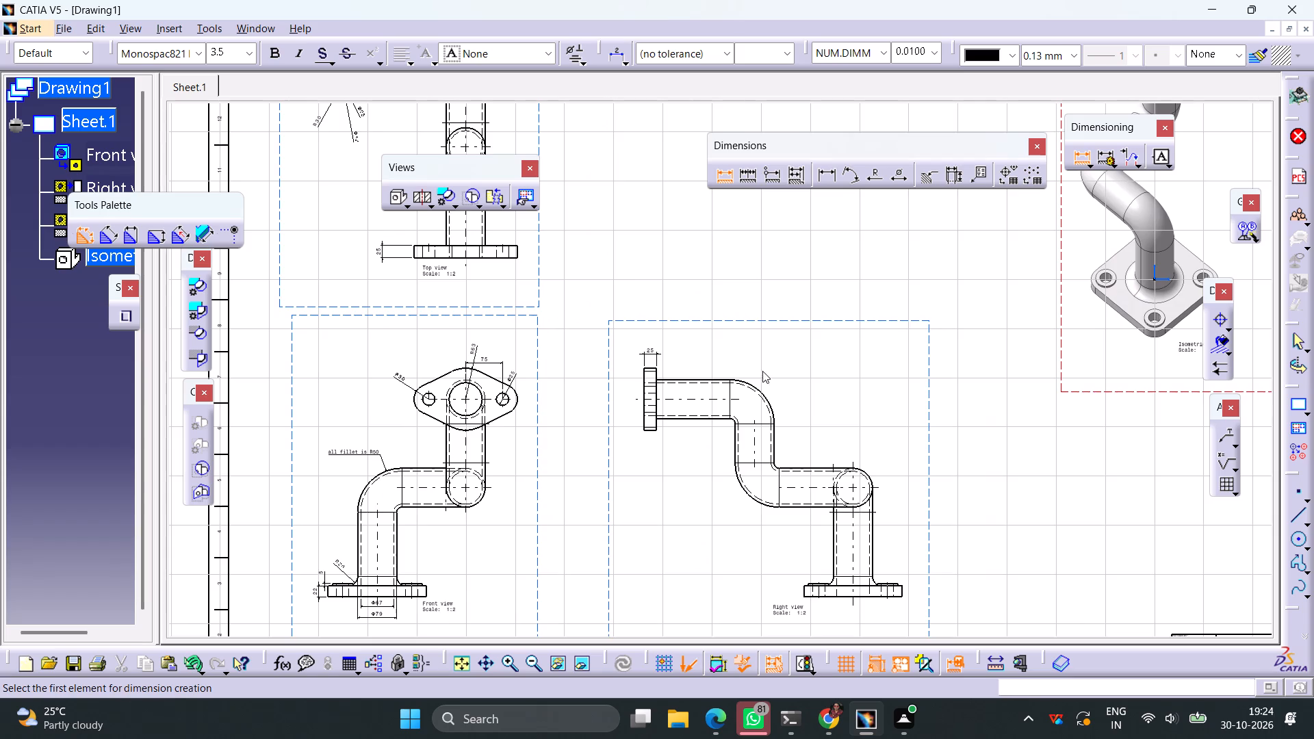
middle_click_drag(766, 373, 769, 312, "ctrl")
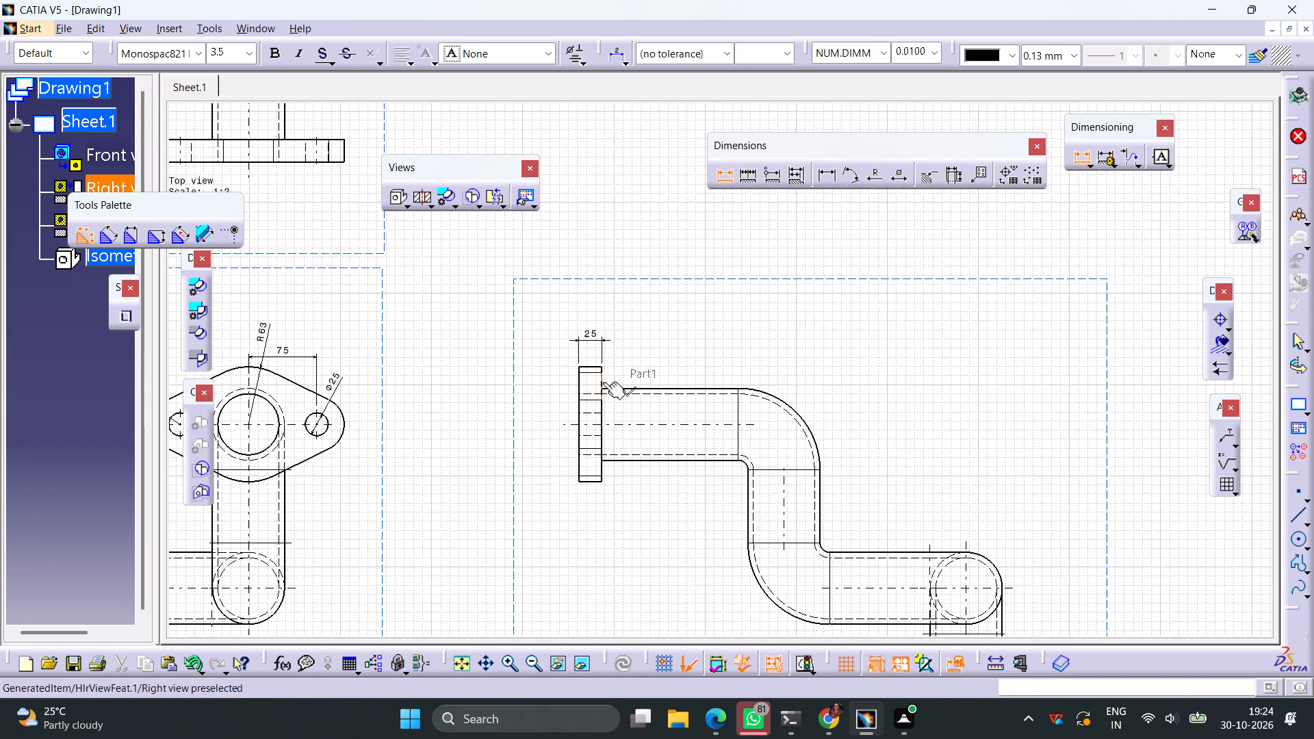
left_click(603, 382)
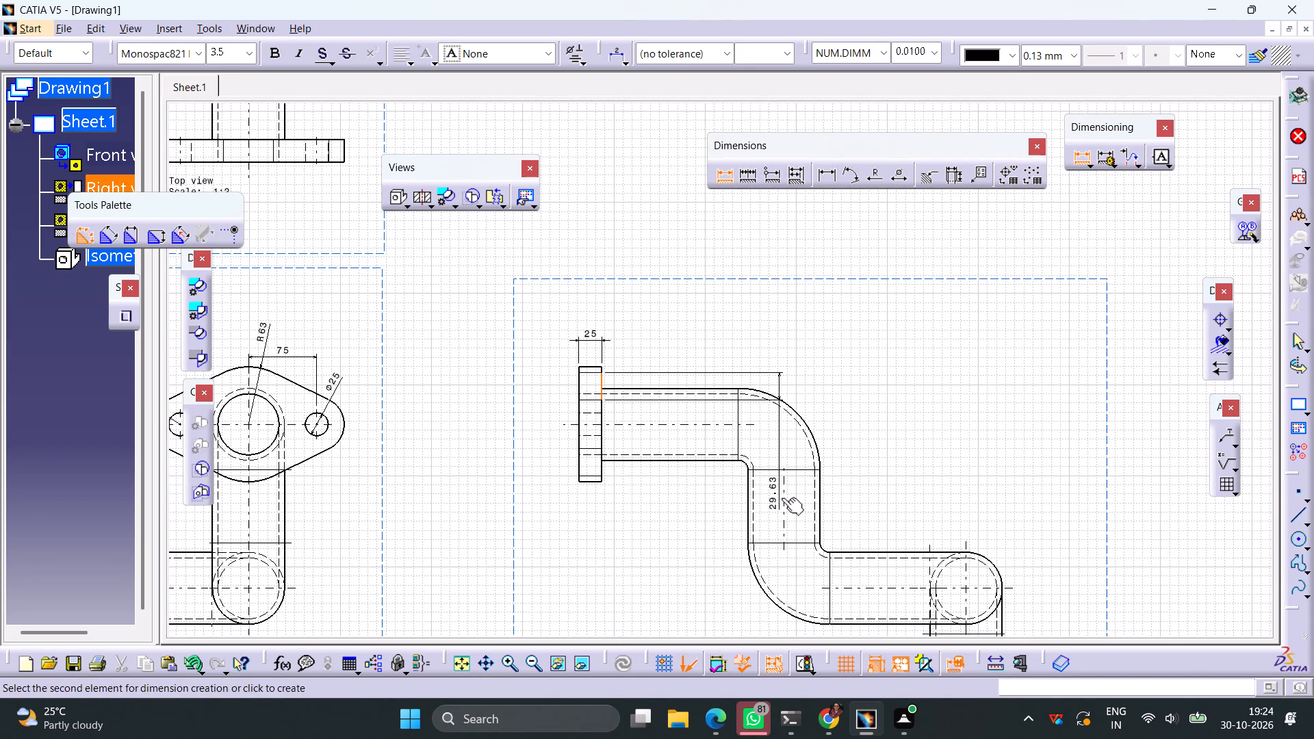
left_click(782, 497)
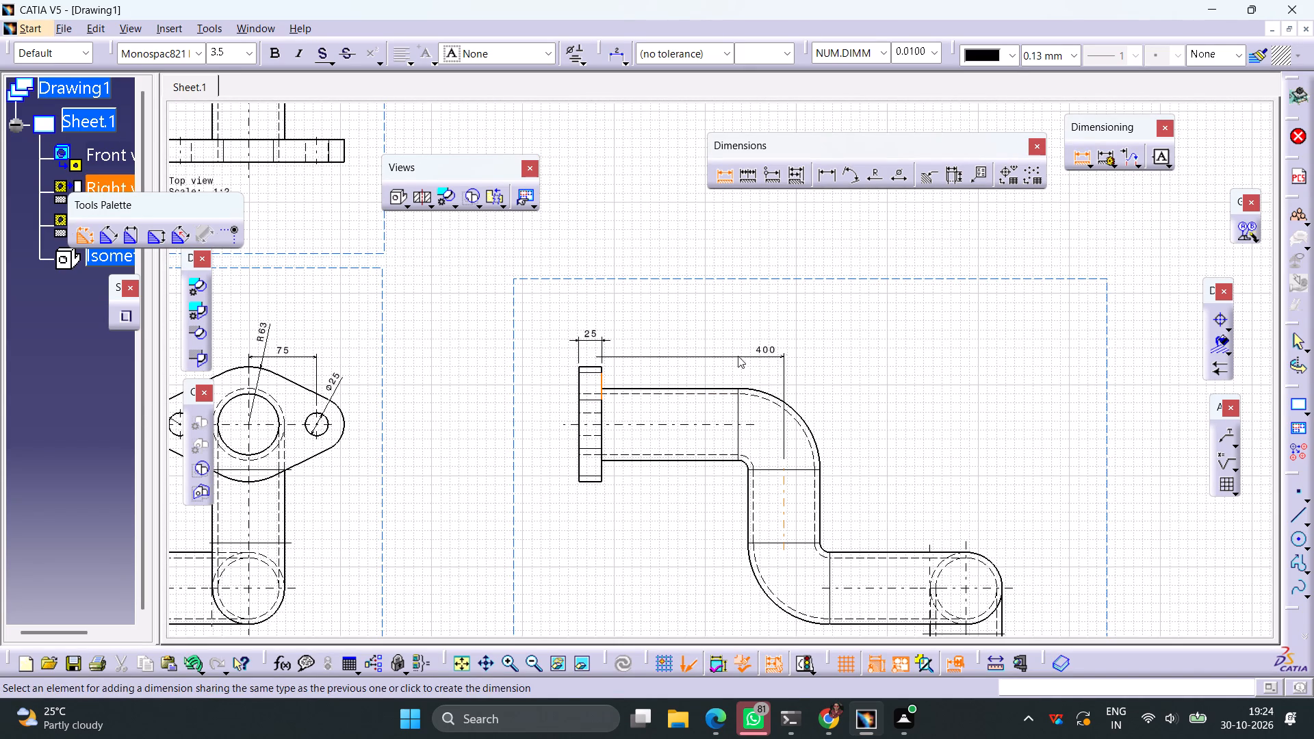
right_click(738, 354)
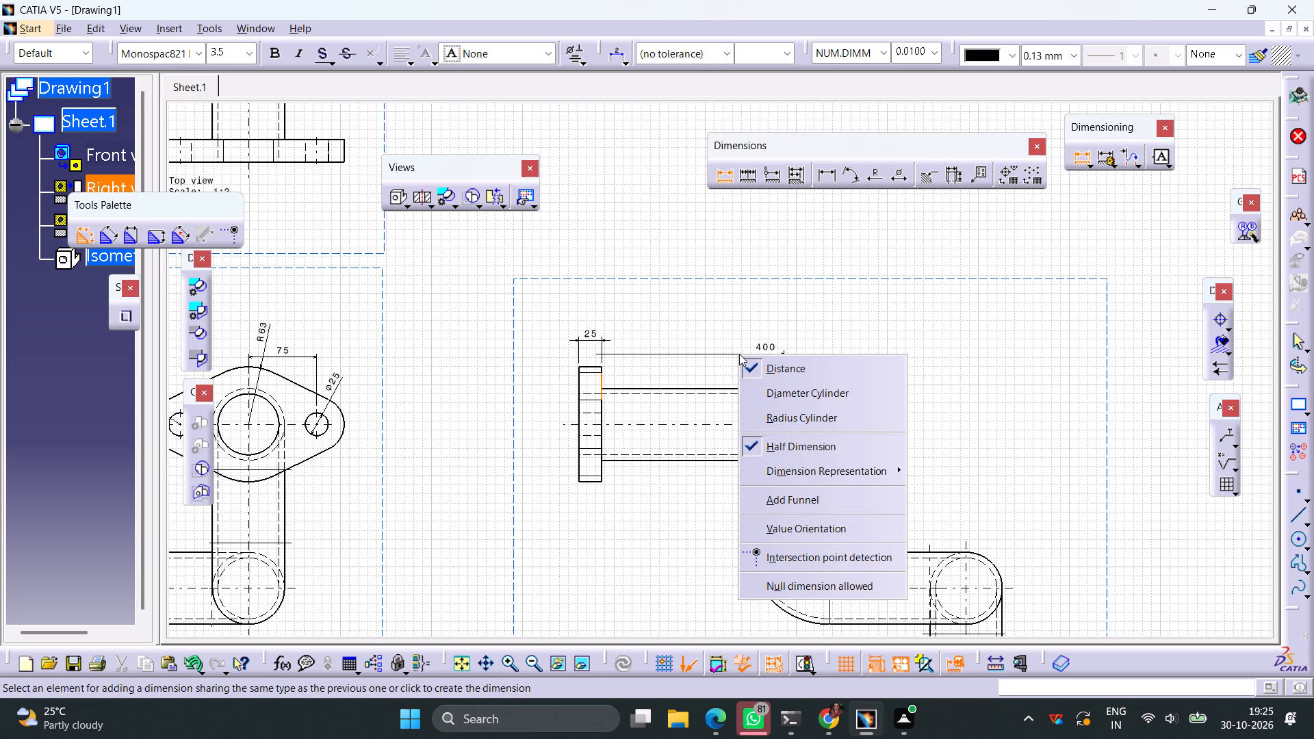
left_click(760, 448)
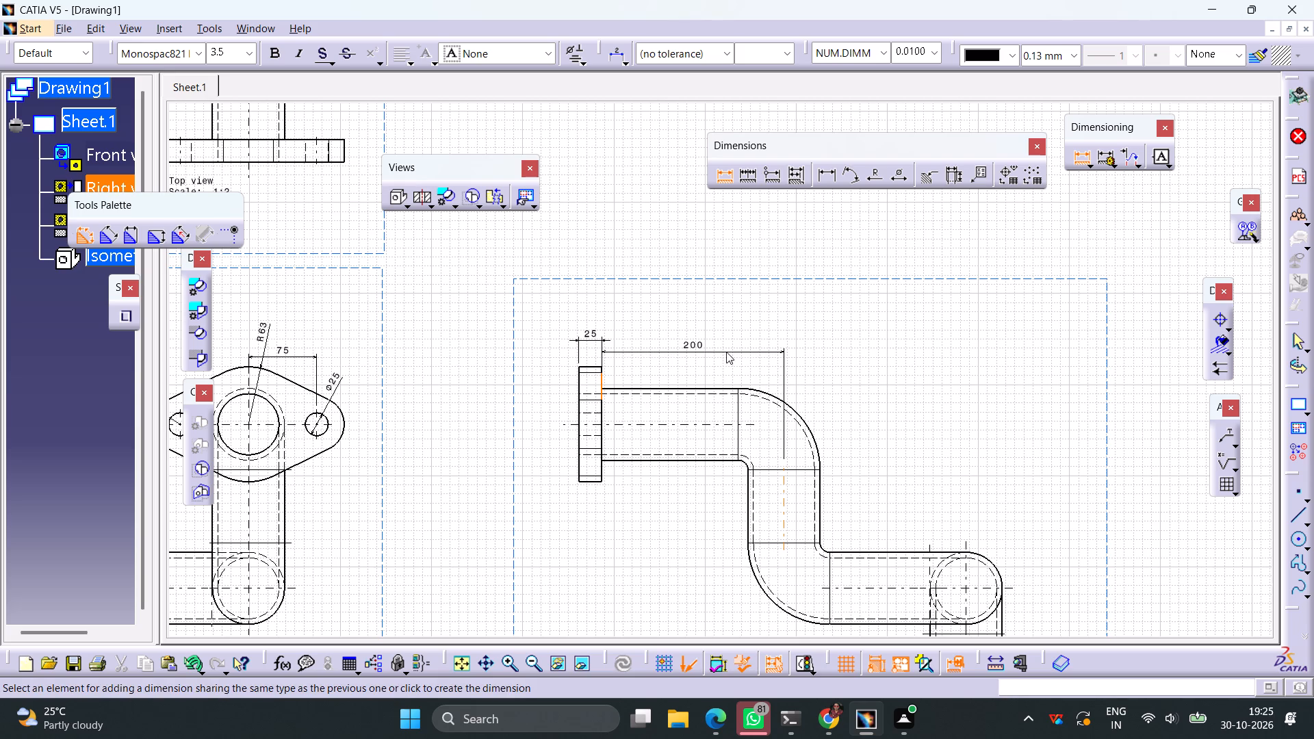
left_click(726, 352)
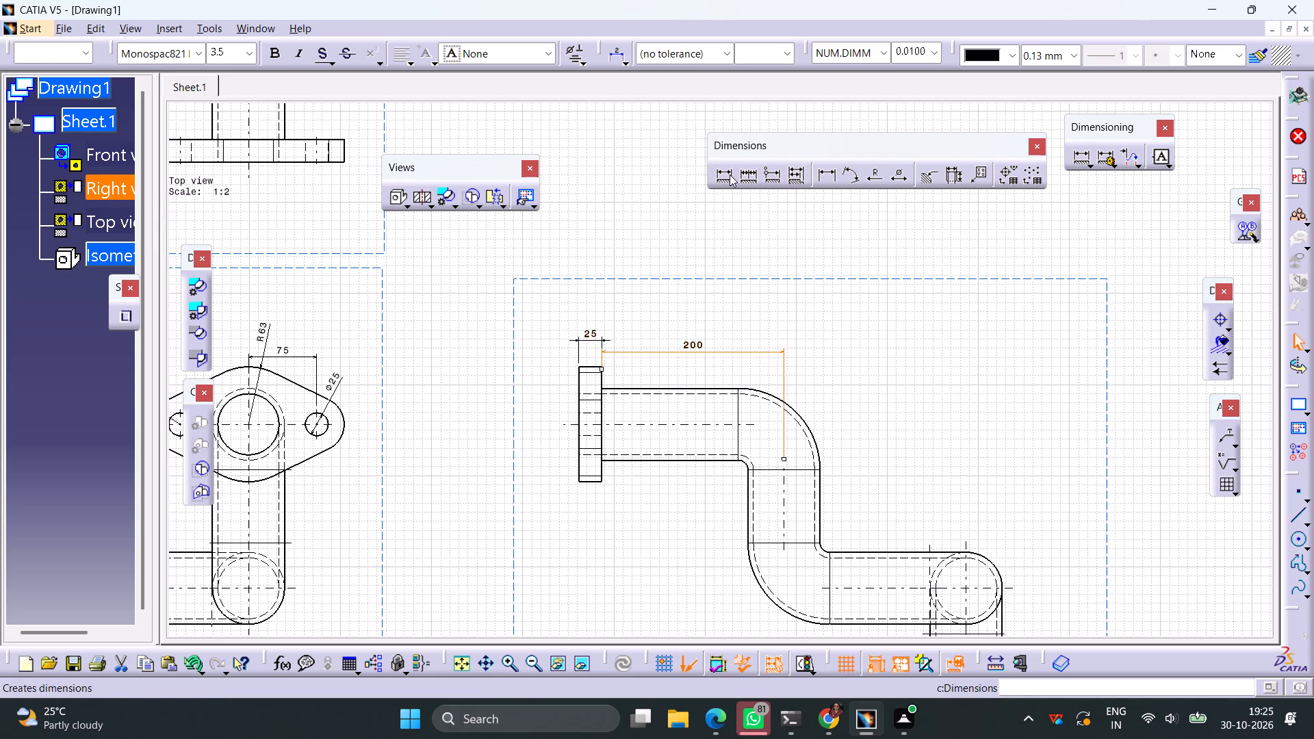
Dimension the vertical distance from the square flange's upper face to the horizontal pipe centreline in the front view.
left_click(724, 171)
middle_click_drag(876, 362, 865, 424, "ctrl")
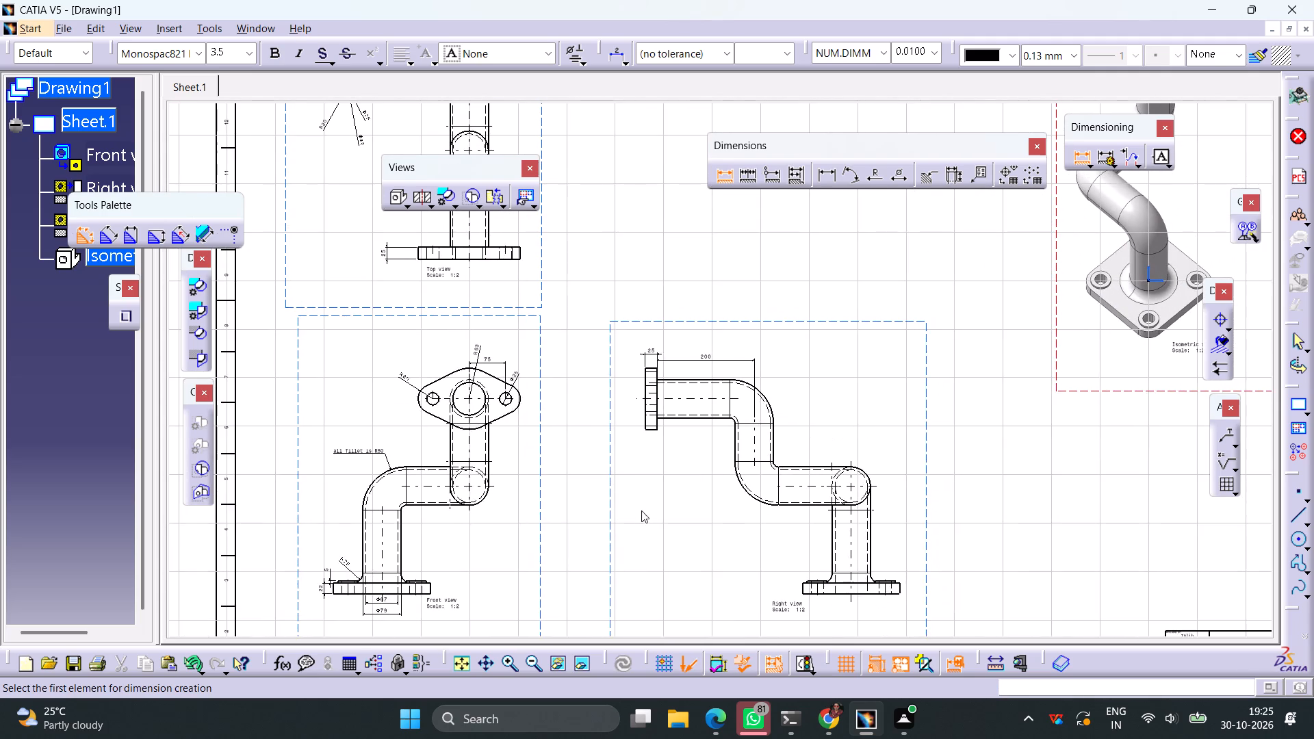
middle_click_drag(638, 532, 749, 411)
scroll(717, 465, "up", 1)
left_click(537, 422)
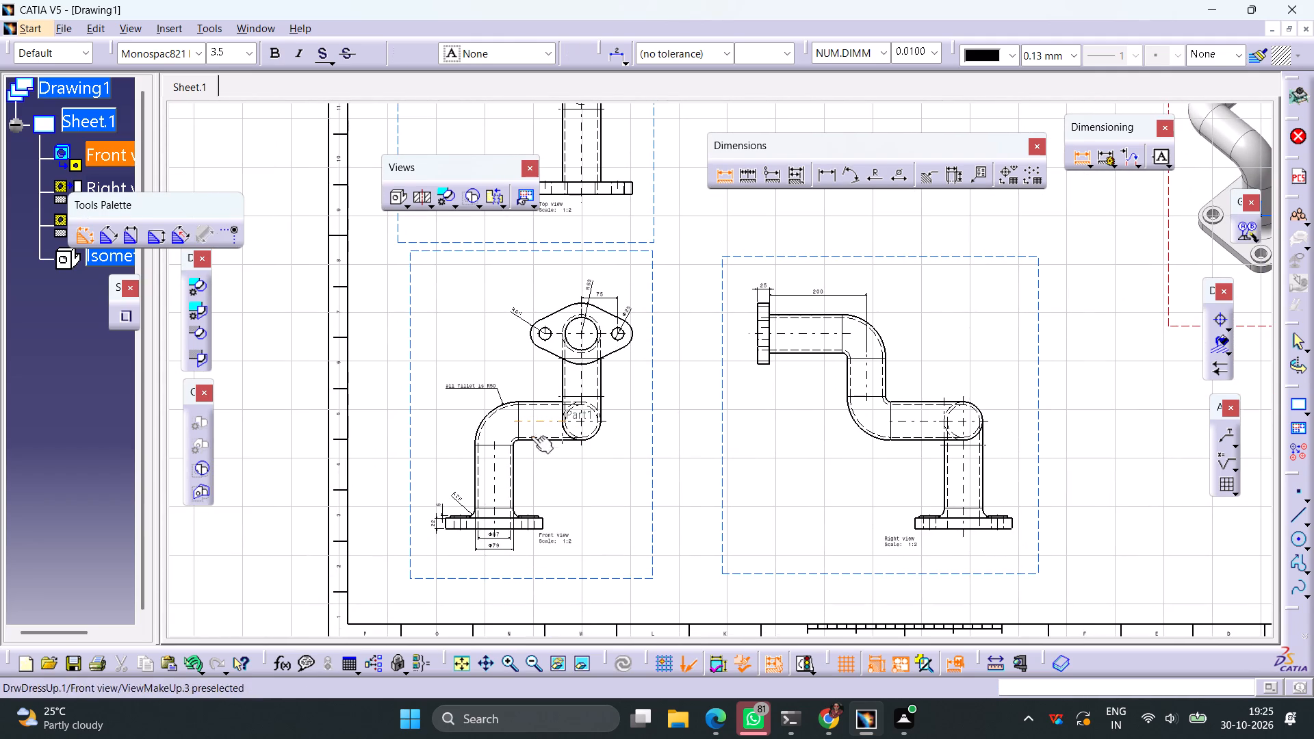
left_click(504, 517)
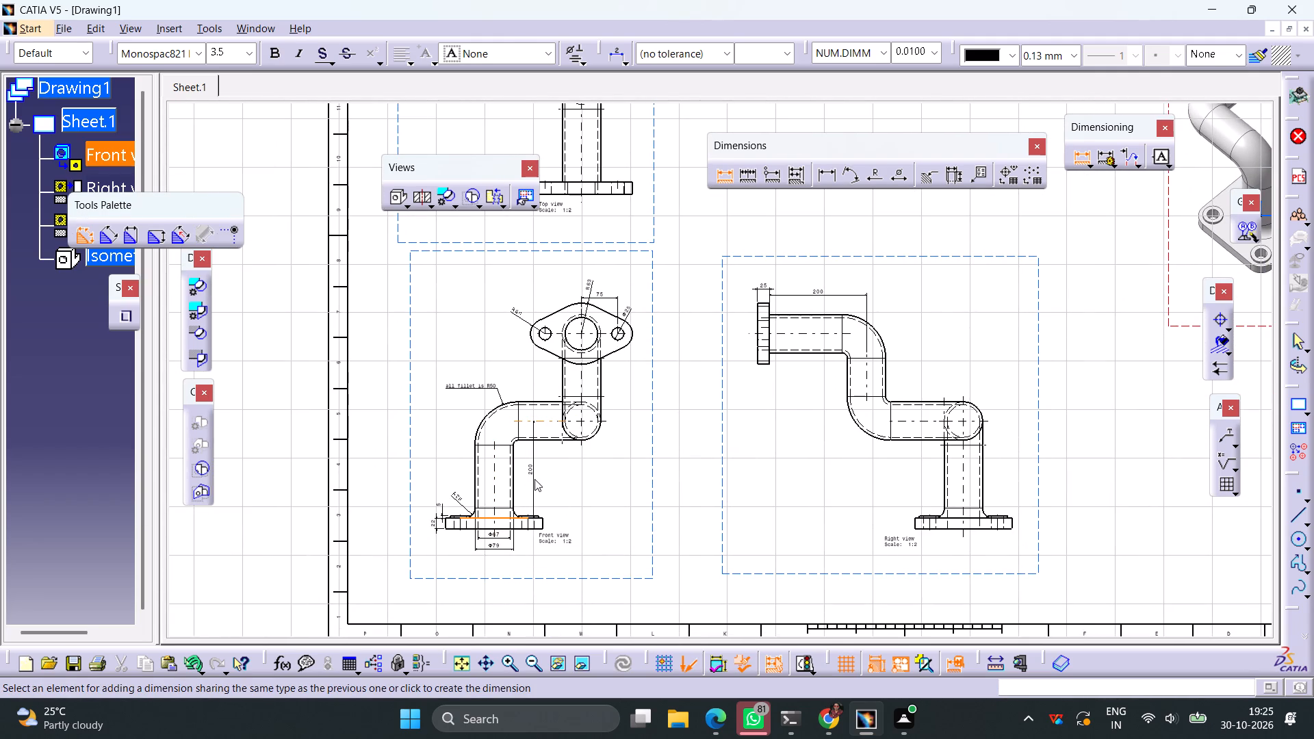
left_click(534, 479)
Dimension the horizontal distance between the two vertical pipe centrelines in the front view, placing it below the horizontal pipe.
left_click(723, 175)
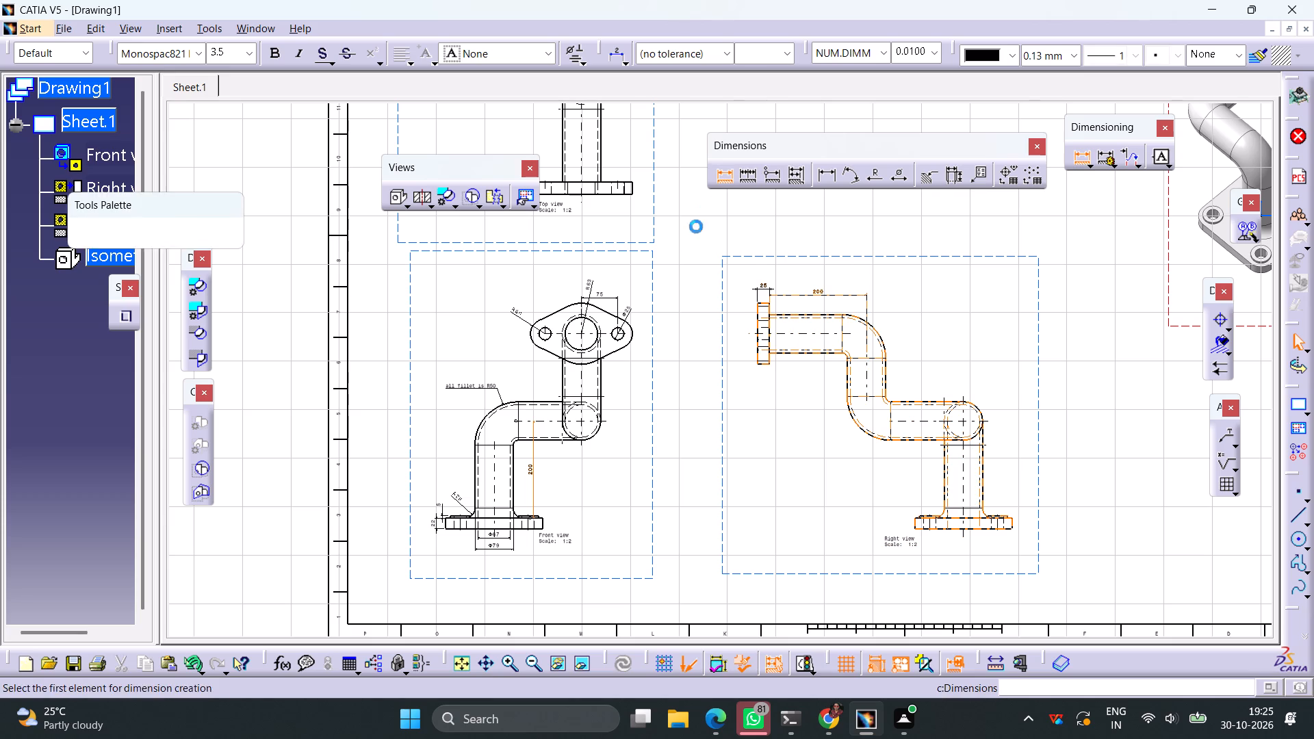
left_click(581, 386)
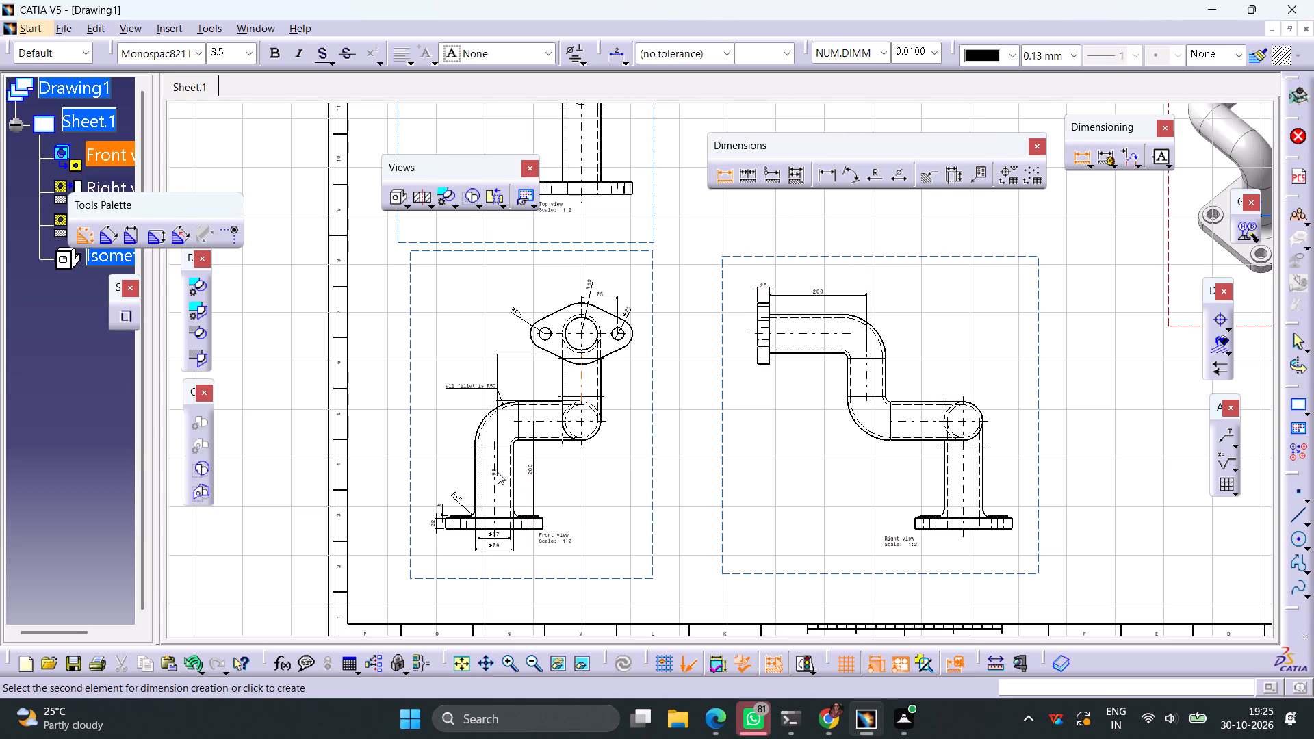
left_click(497, 481)
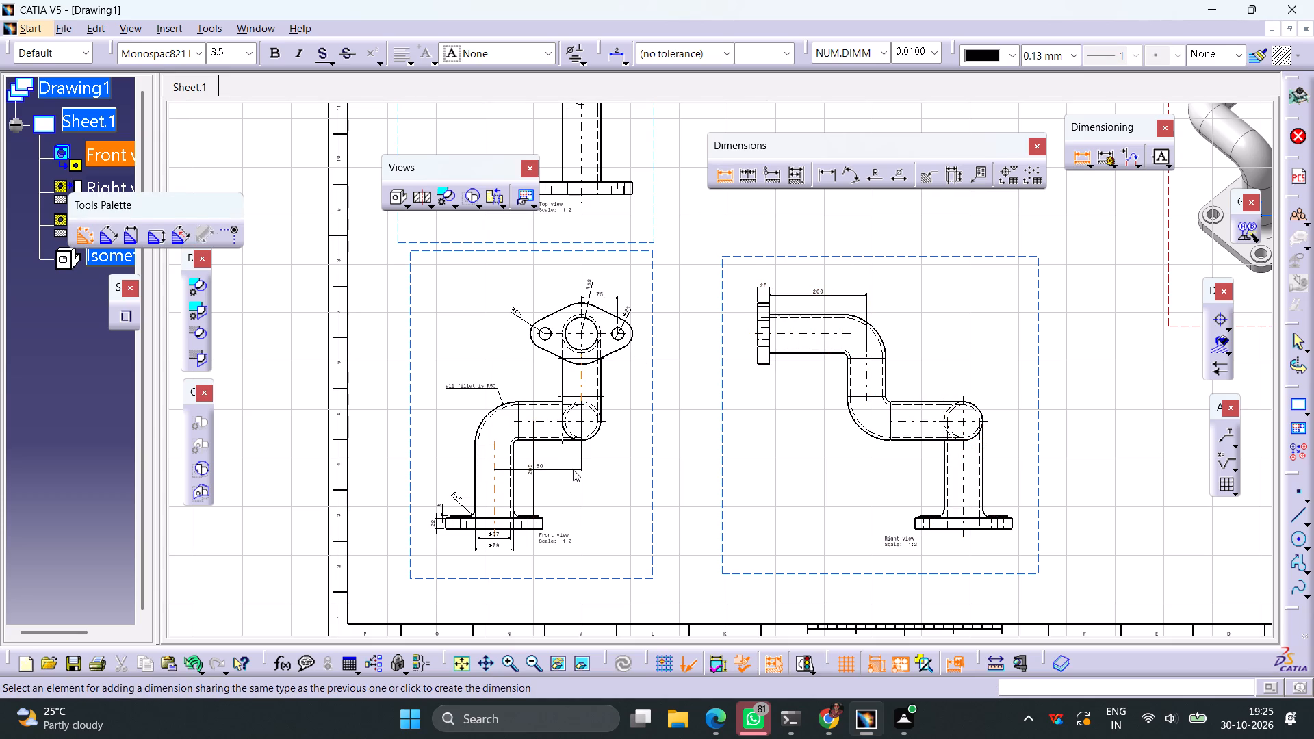
left_click(563, 453)
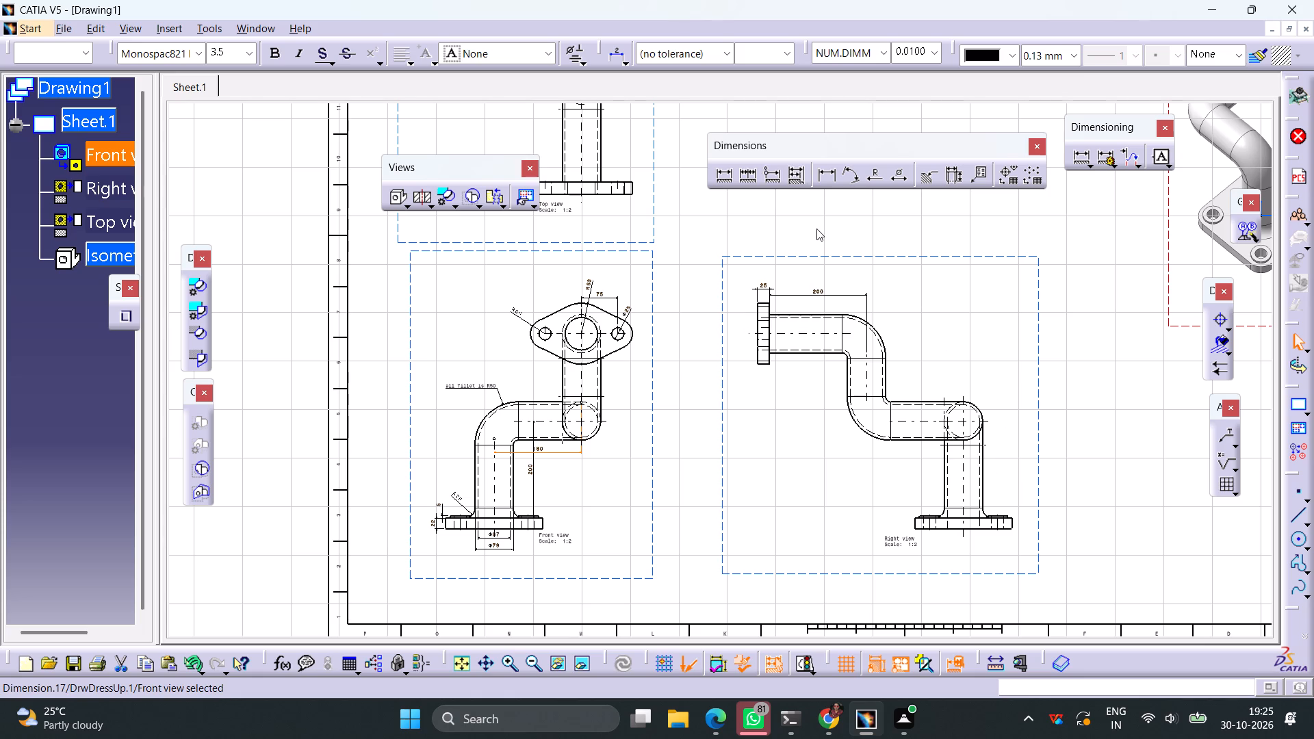
Dimension the vertical distance between the upper and lower horizontal pipe centrelines in the right view.
left_click(727, 177)
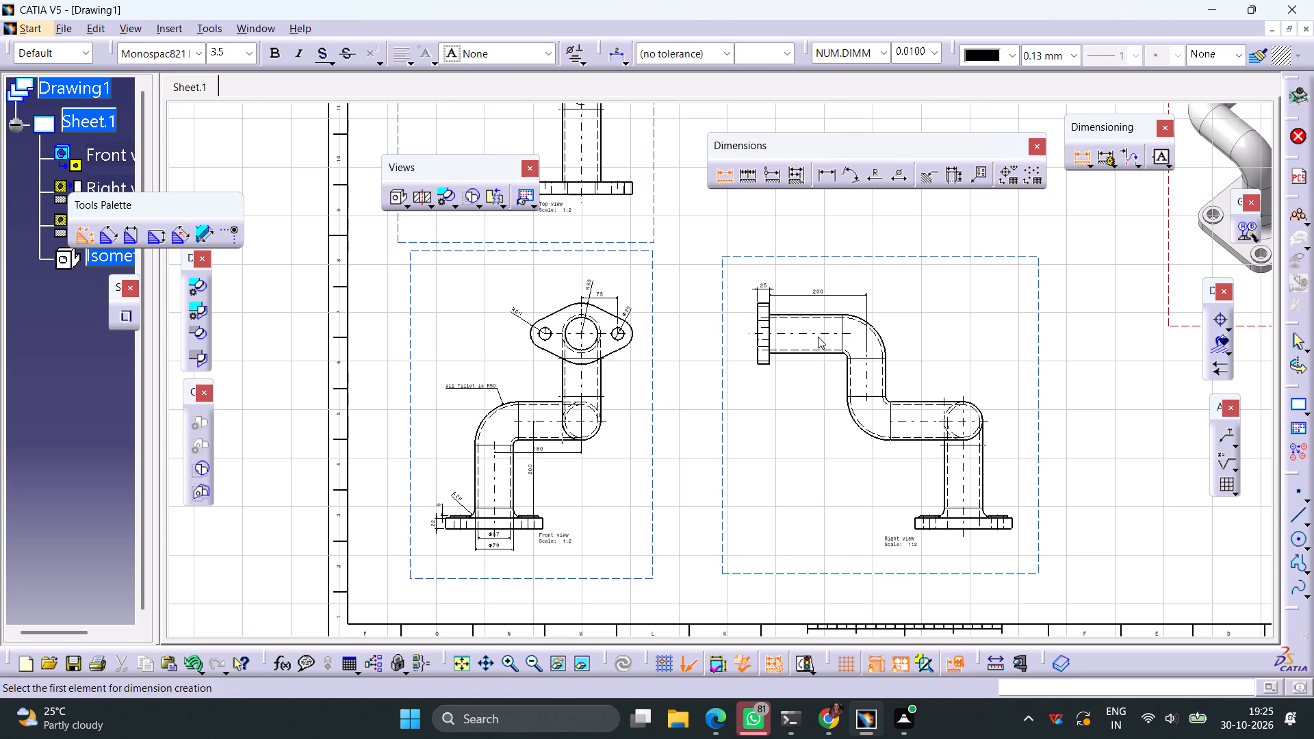
left_click(821, 335)
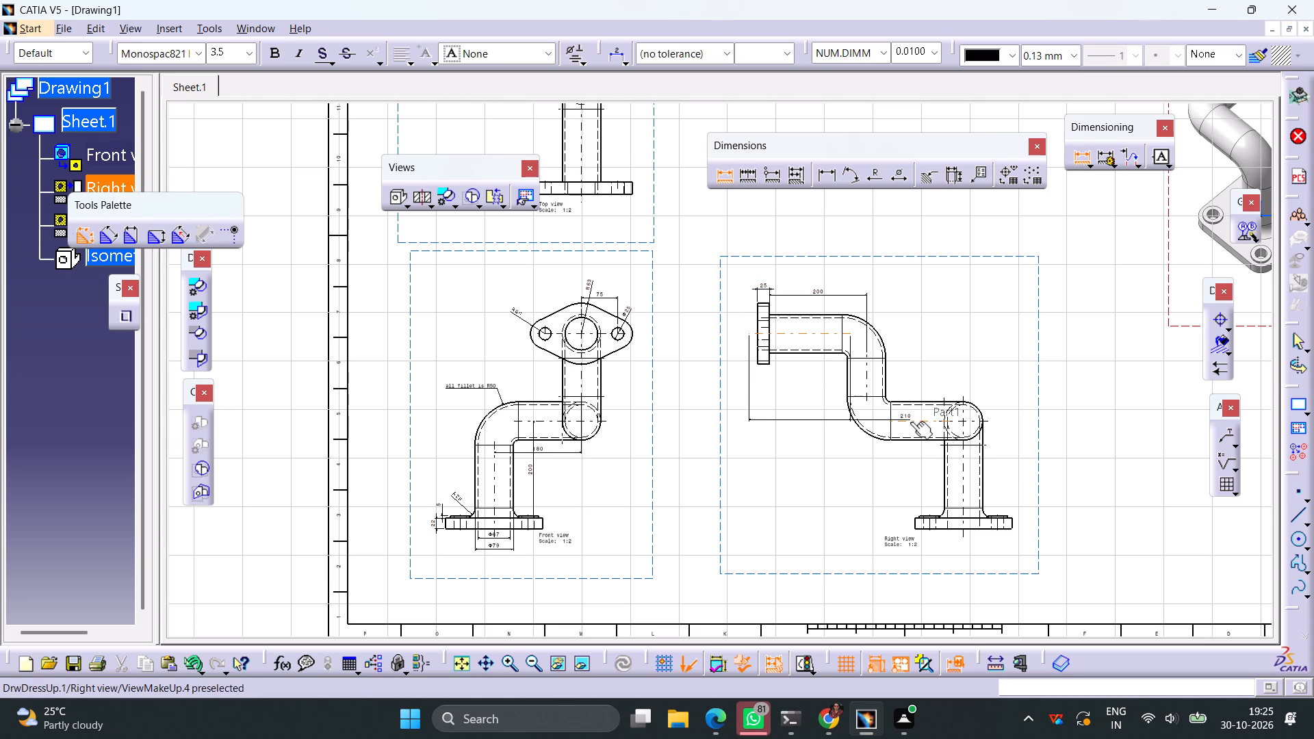
left_click(910, 422)
left_click(822, 402)
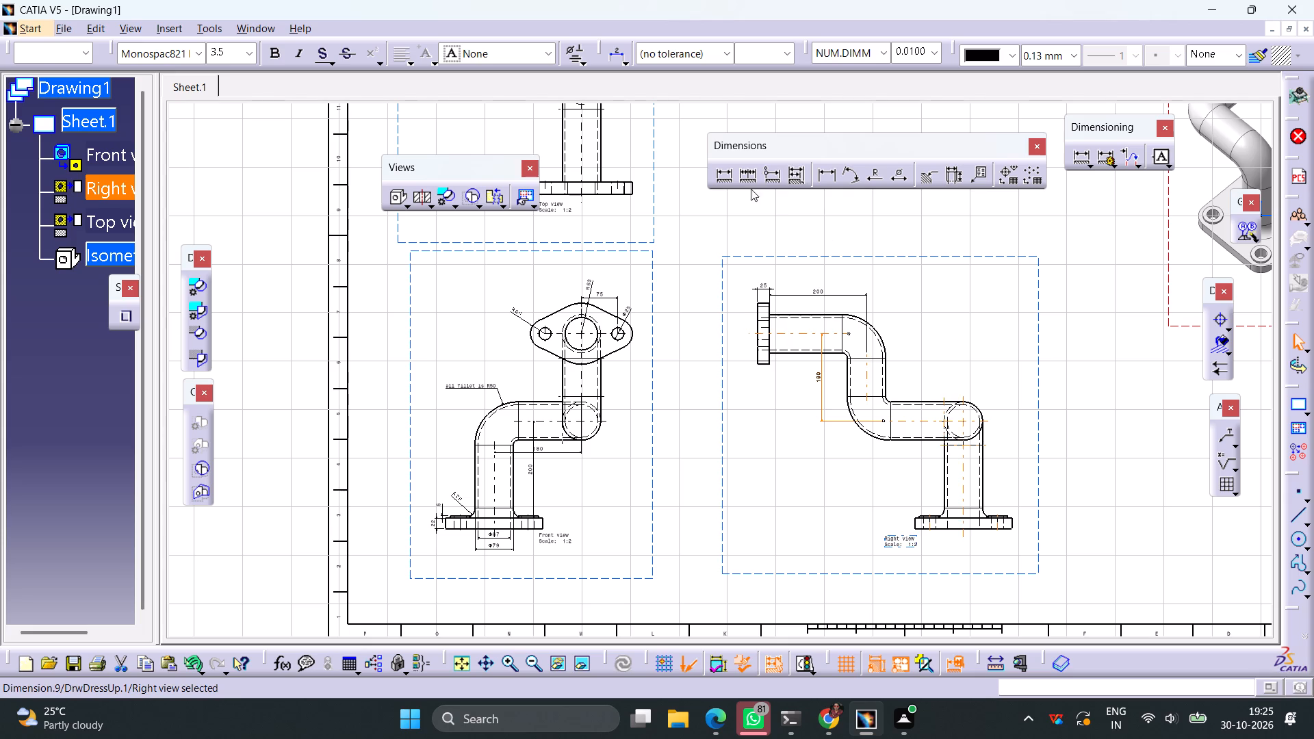
Dimension the horizontal distance between the two vertical pipe centrelines in the right view, placing it above the lower horizontal pipe.
left_click(728, 178)
left_click(865, 378)
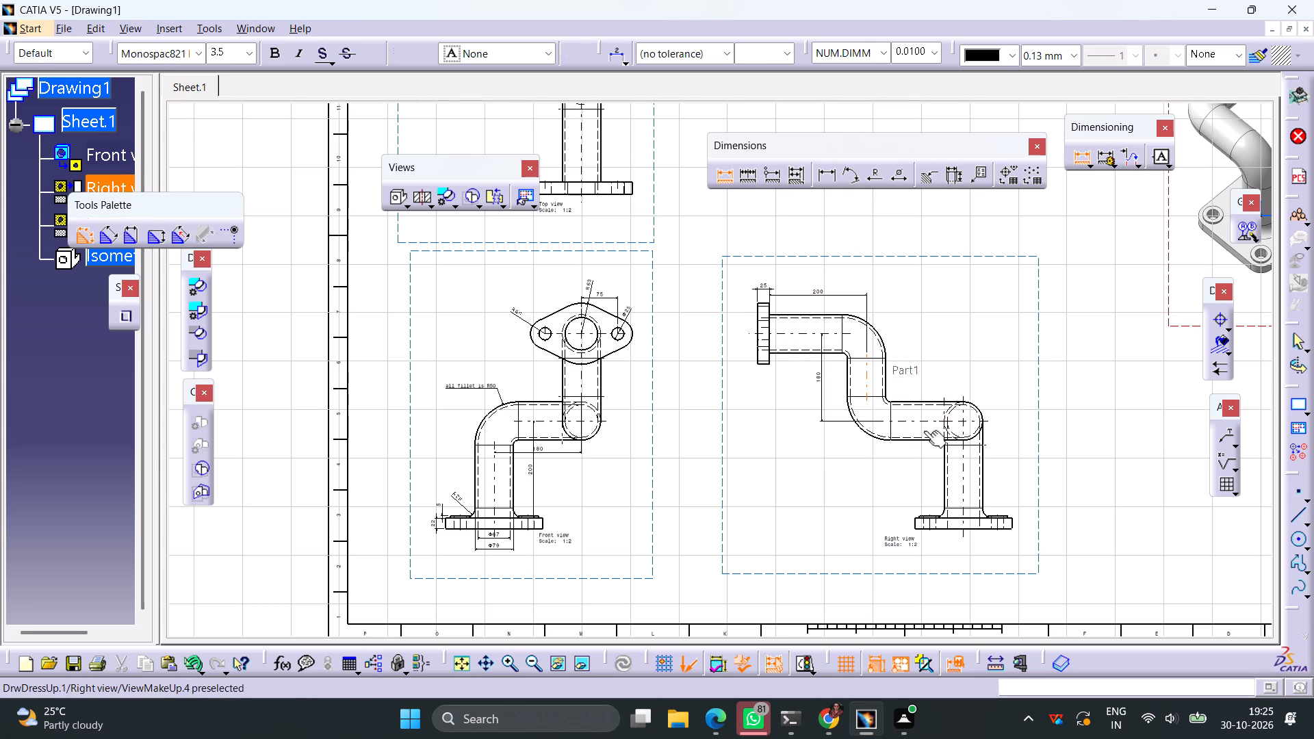
left_click(962, 476)
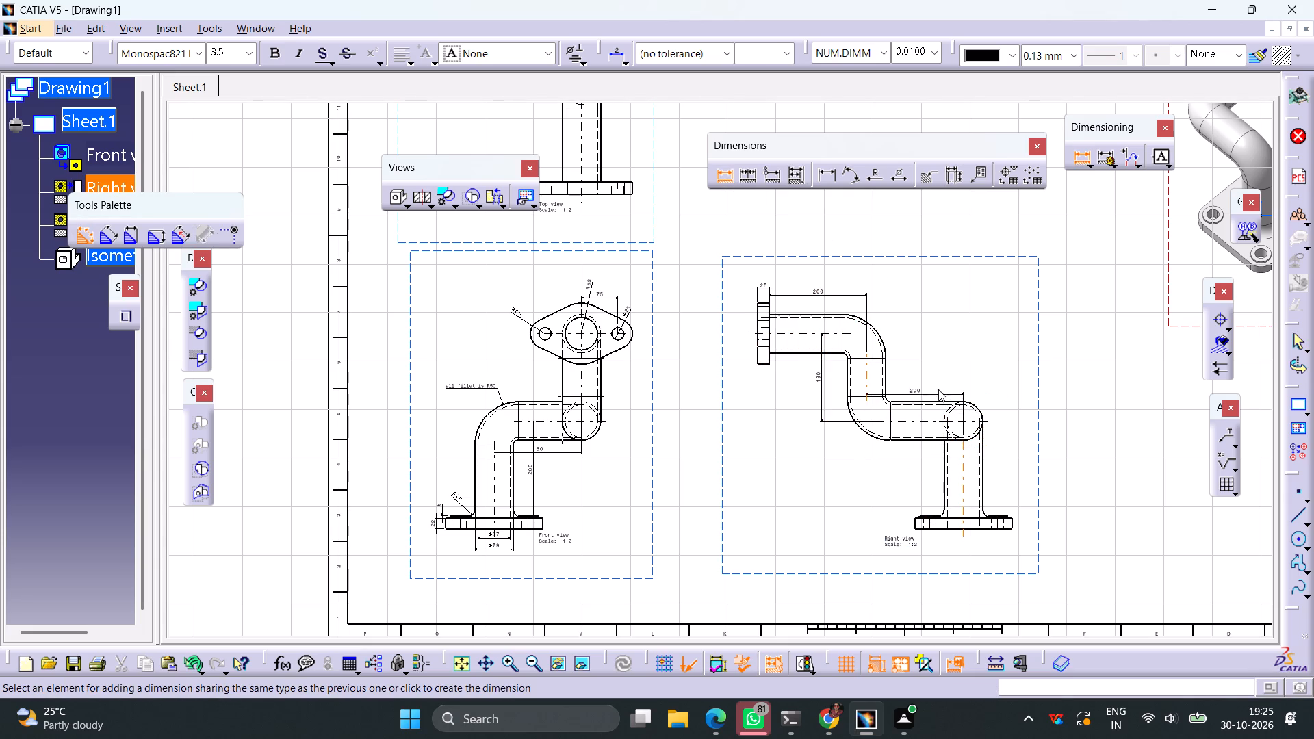
left_click(922, 370)
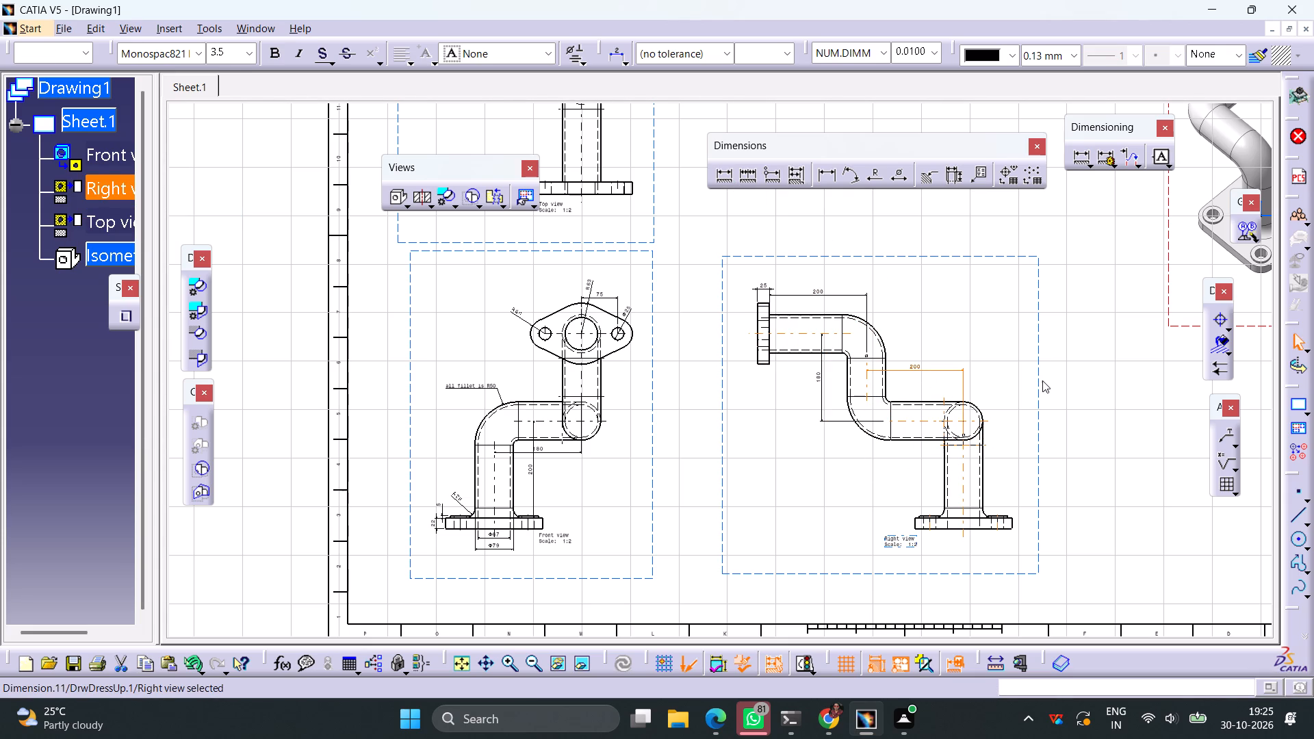
Dimension the vertical distance from the lower horizontal pipe centreline to the square flange's upper face in the right view.
middle_click_drag(1046, 386, 1046, 404, "ctrl")
middle_click_drag(1026, 408, 881, 423)
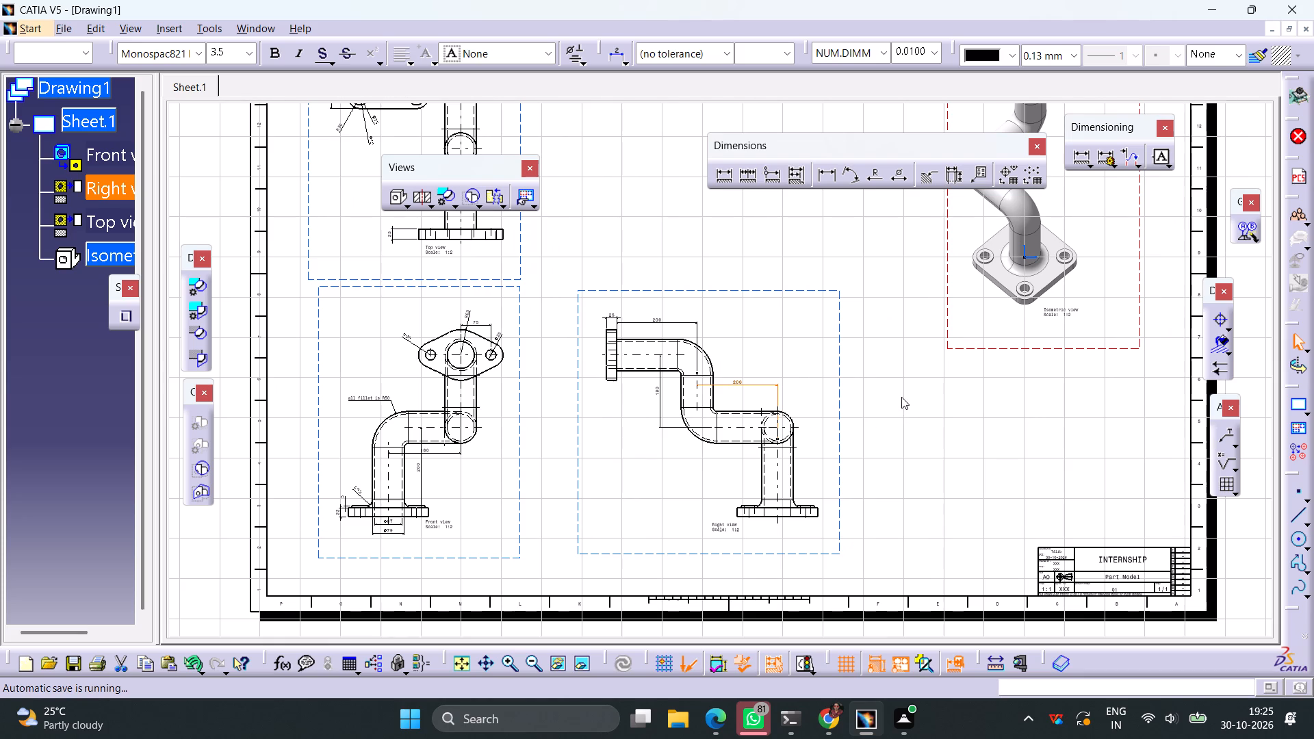
left_click(726, 181)
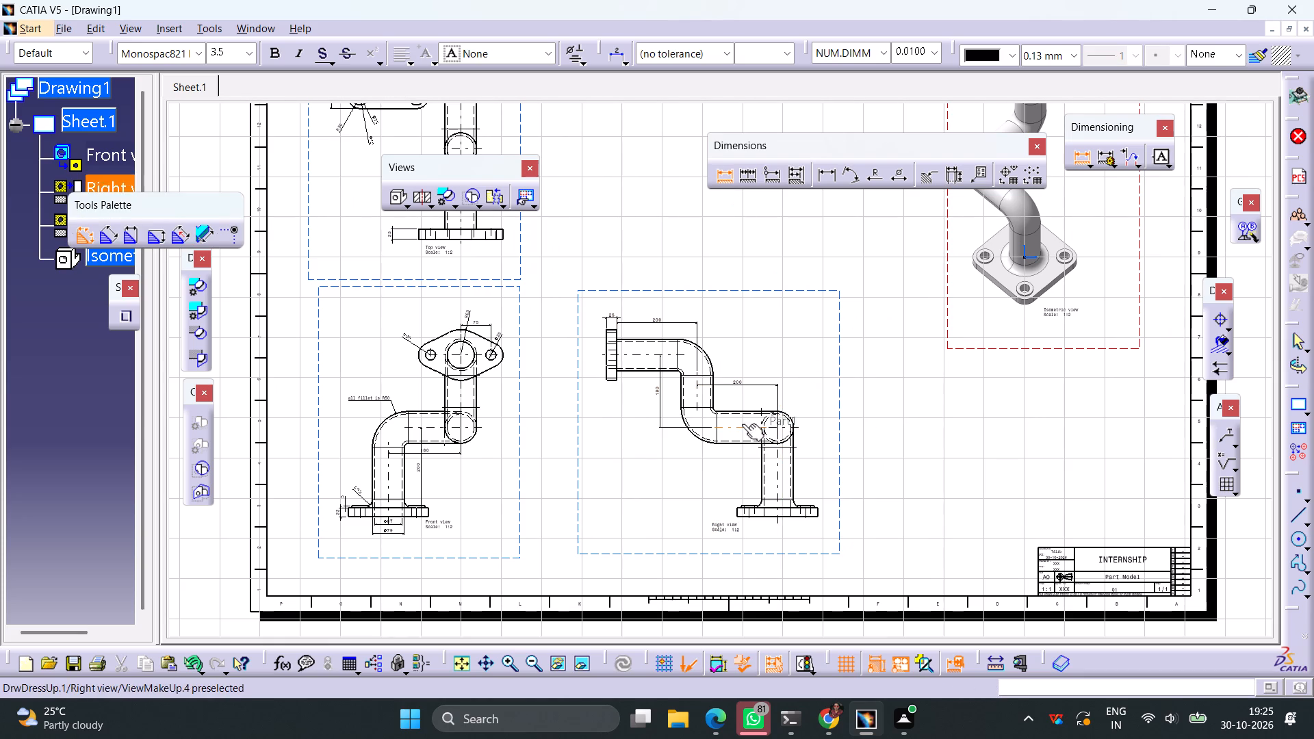
left_click(738, 429)
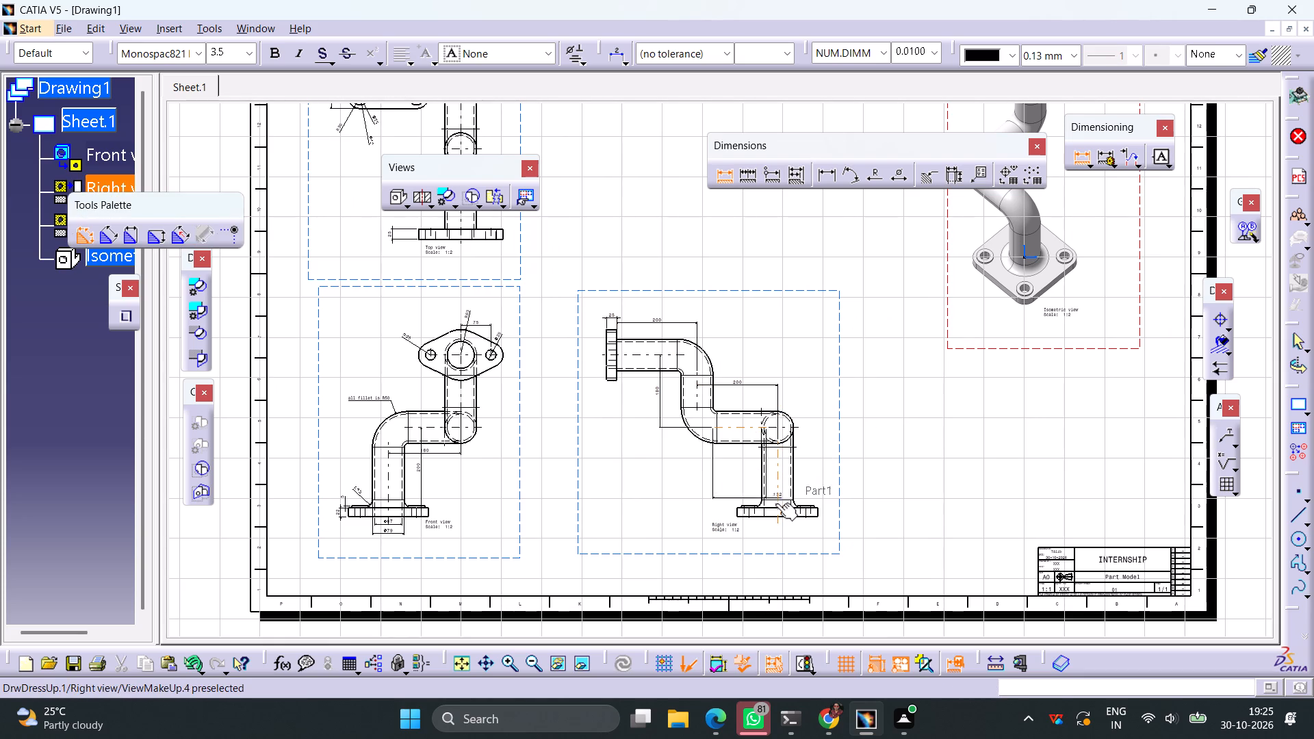
left_click(771, 508)
left_click(725, 479)
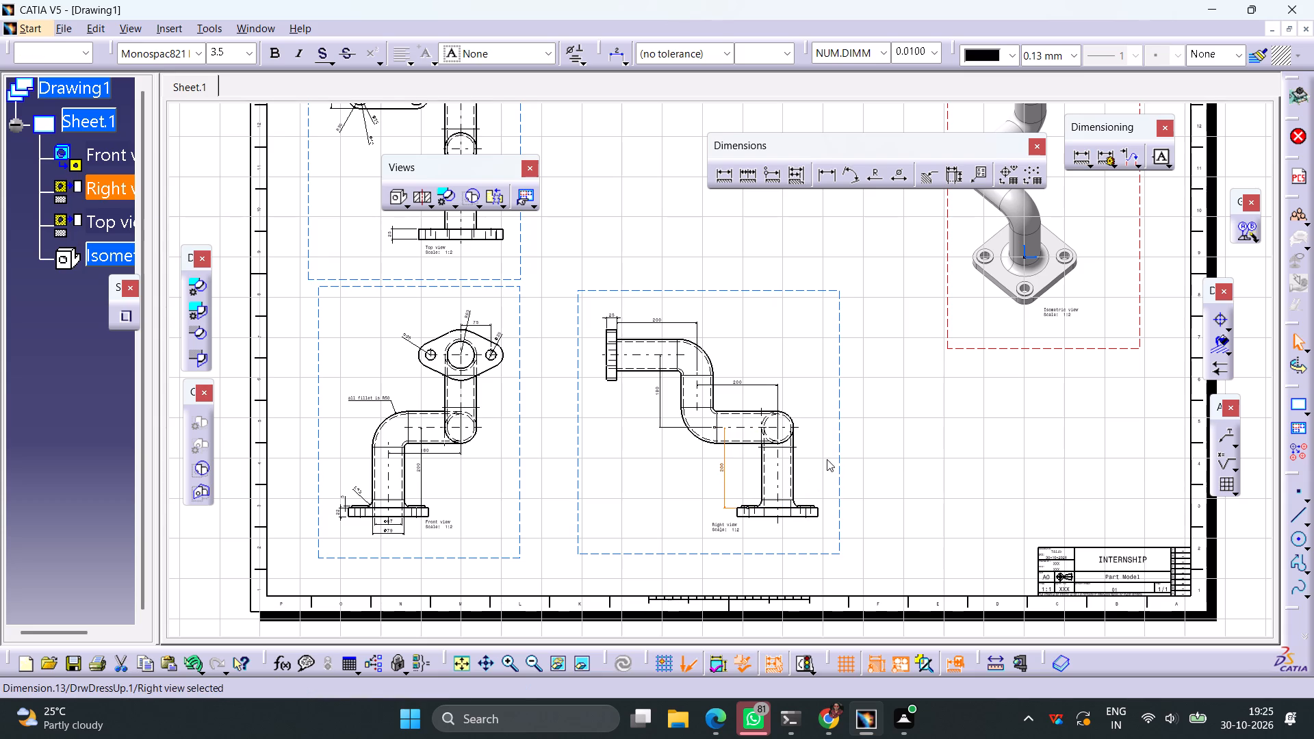
Hide the sketcher grid and the view frames on the drawing sheet.
middle_click_drag(860, 416, 868, 491, "ctrl")
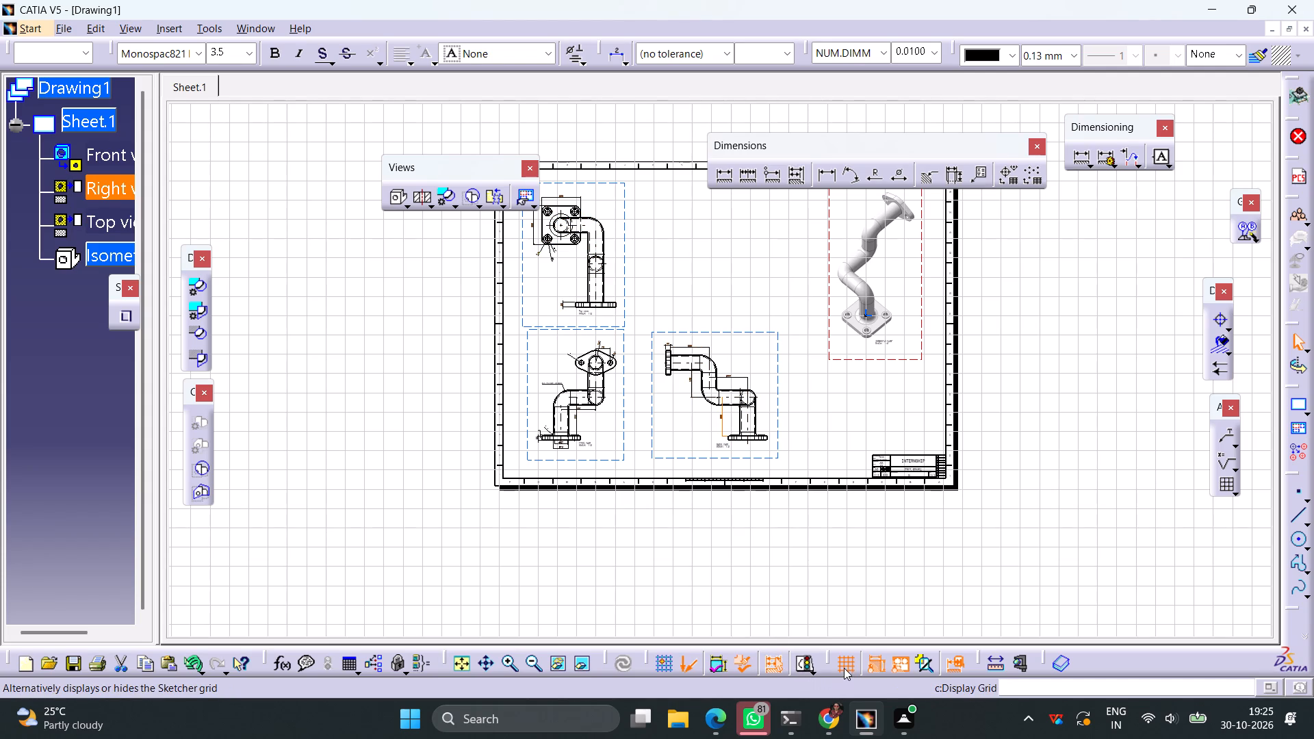
left_click(844, 667)
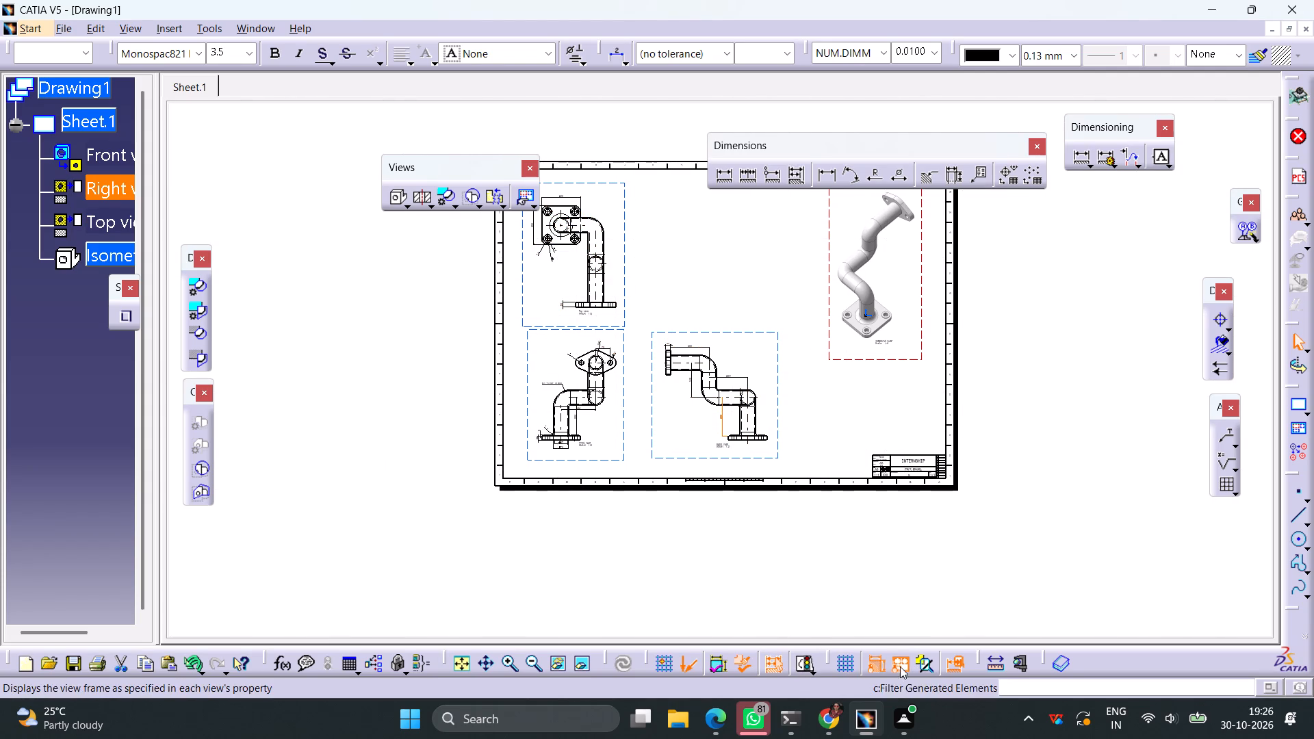
left_click(900, 666)
Set the font size of the top, front and right view labels to 10 mm.
left_click(586, 314)
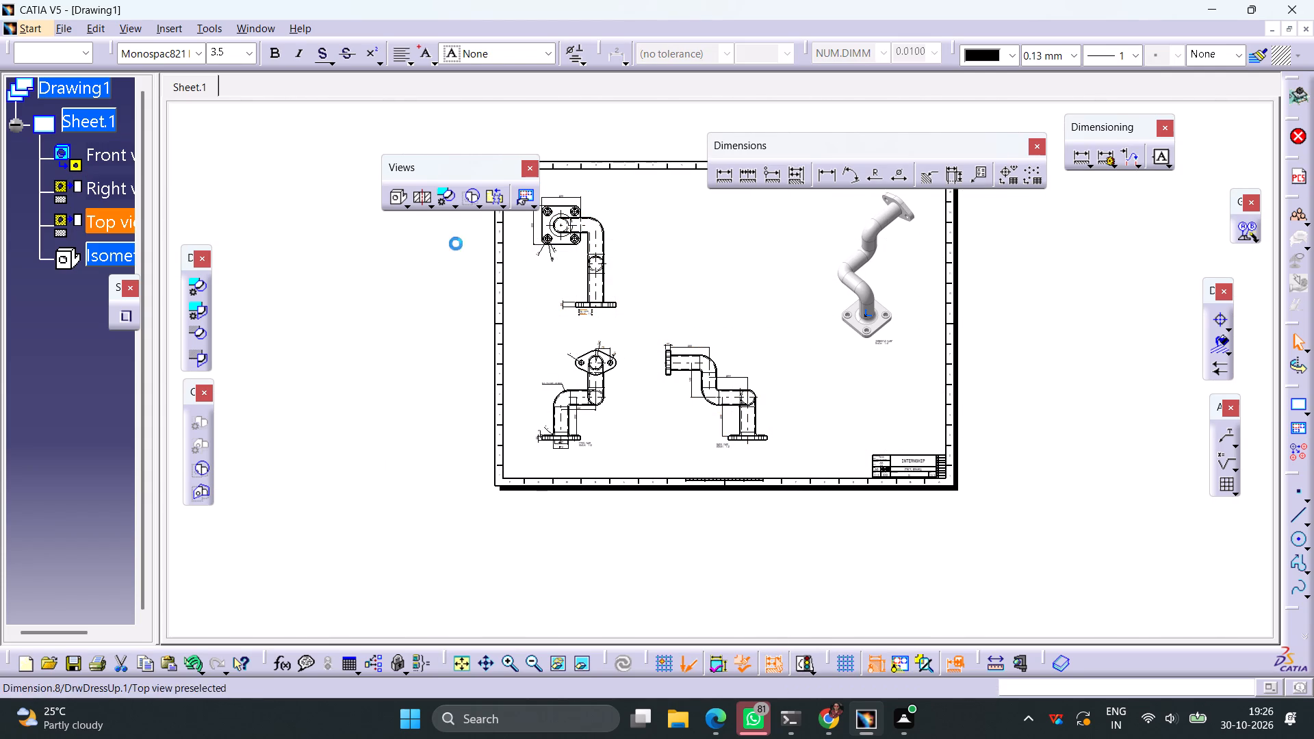
left_click(245, 52)
left_click(257, 140)
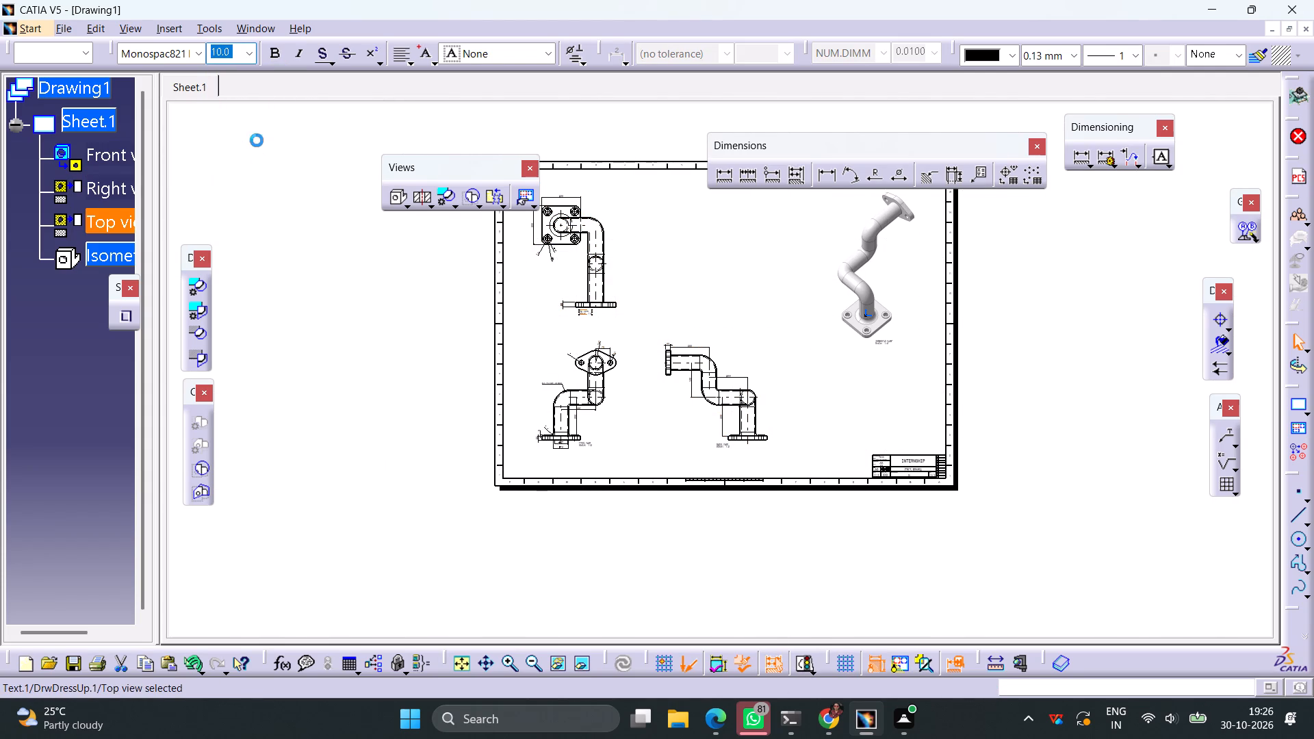
left_click(635, 551)
left_click(584, 443)
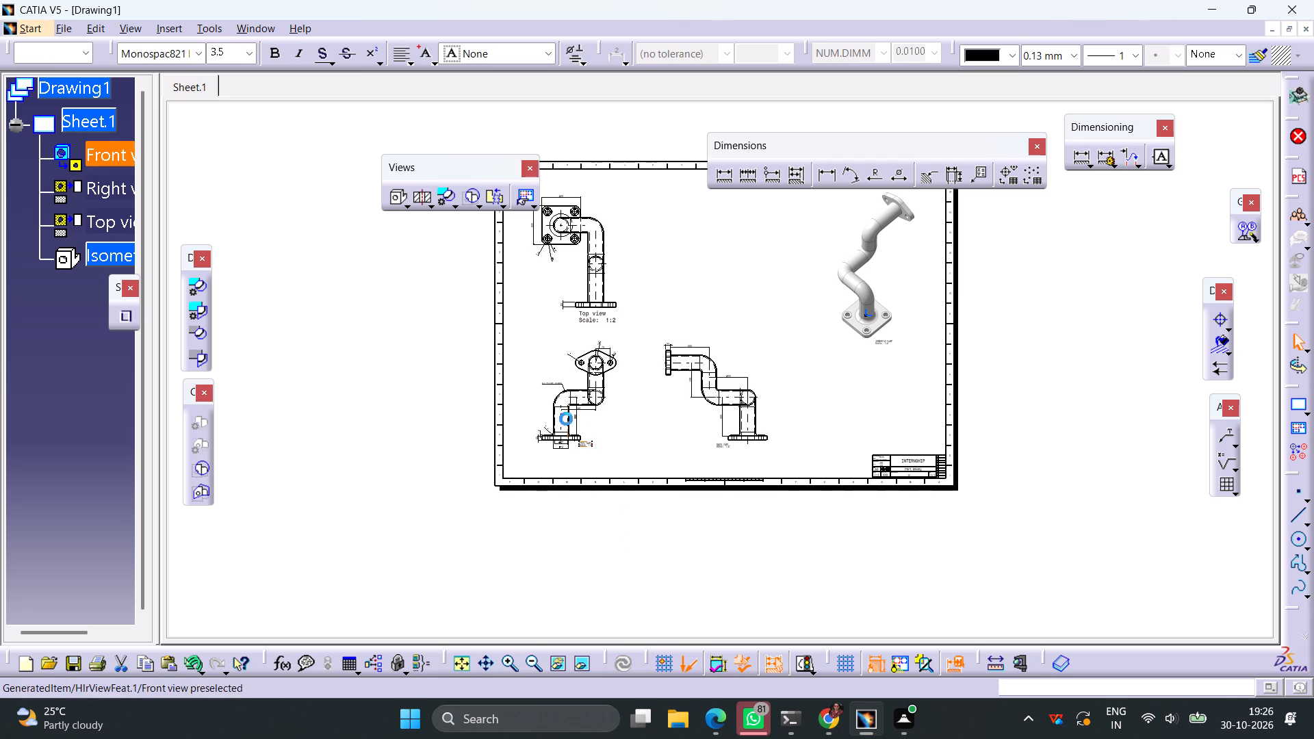
left_click(249, 60)
left_click(250, 145)
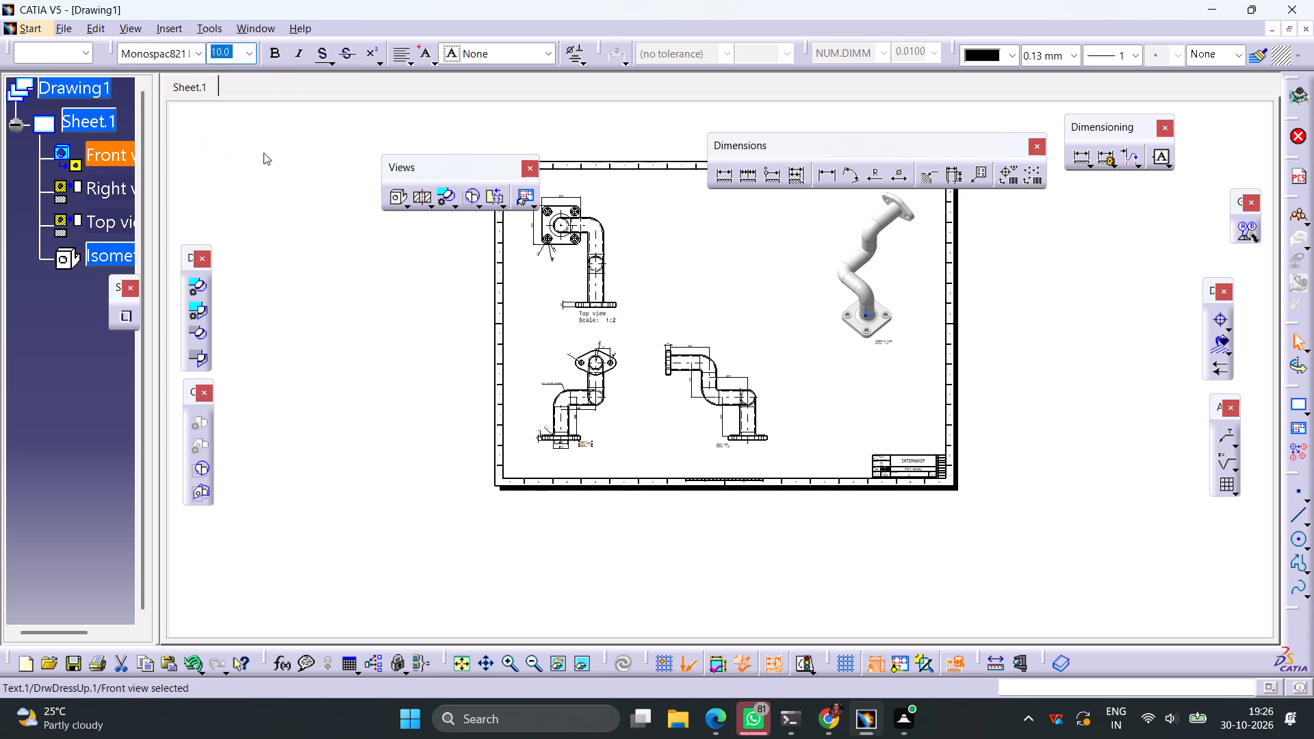
left_click(658, 504)
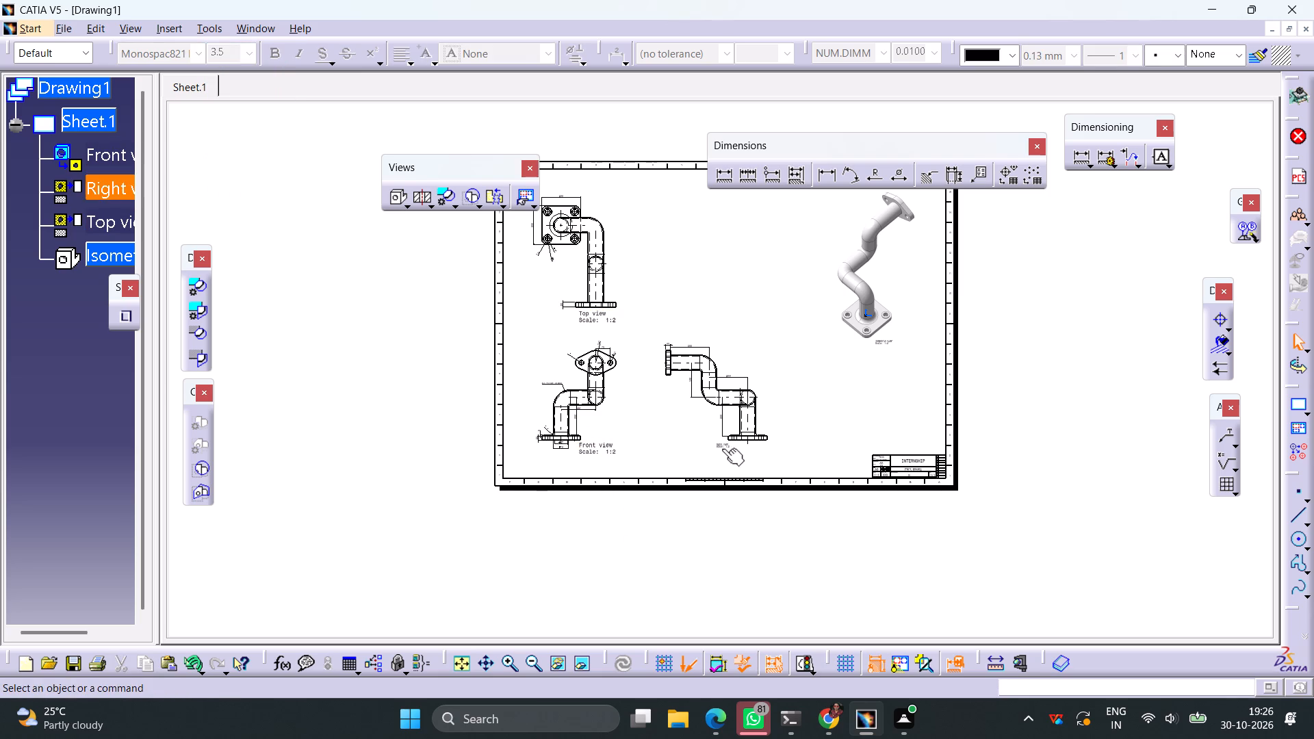
left_click(722, 448)
left_click(250, 62)
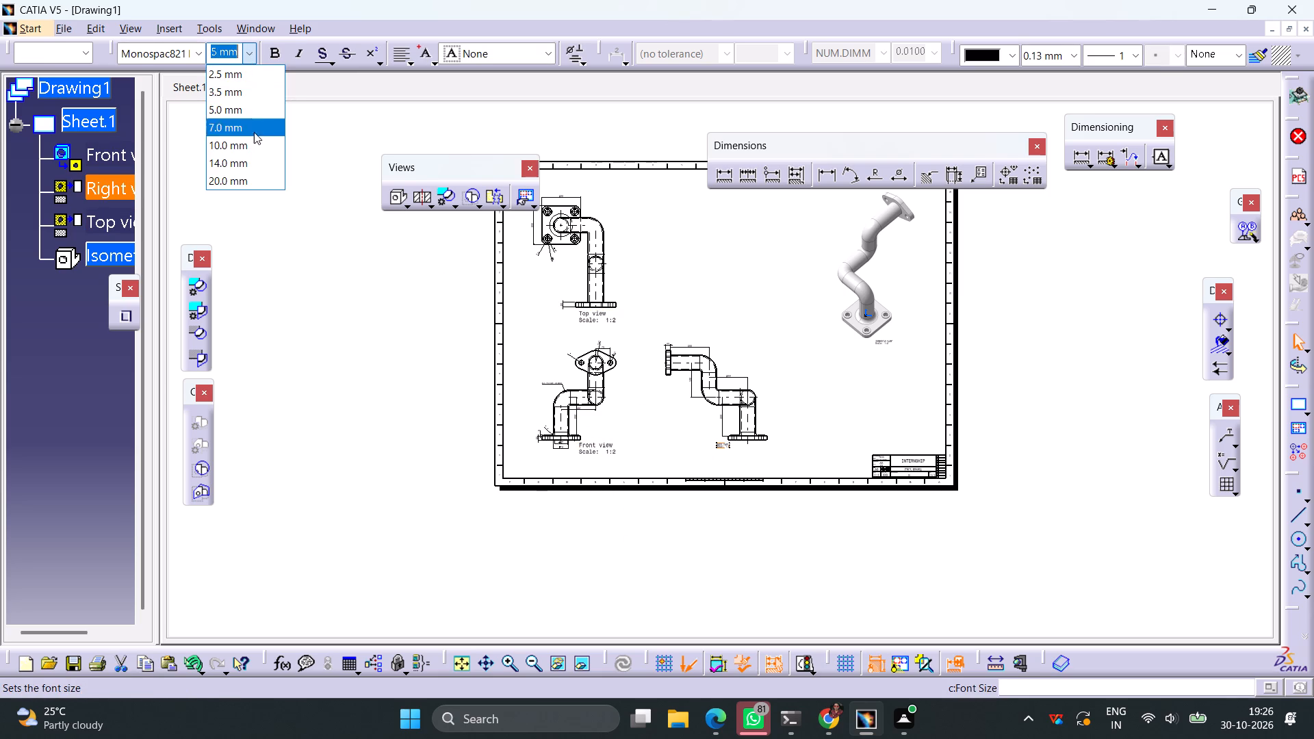
left_click(248, 137)
left_click(695, 529)
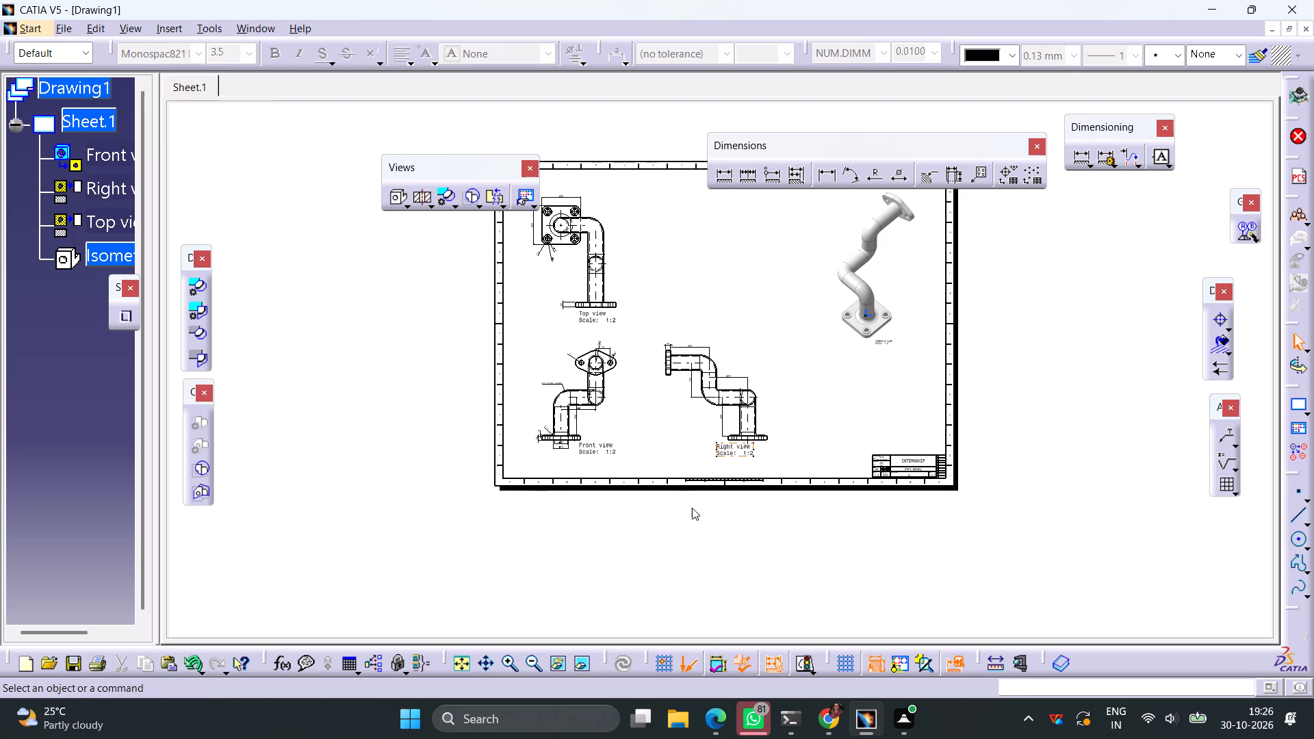
Save the drawing as Drawing1 in CATDrawing format in the internship folder.
left_click(70, 31)
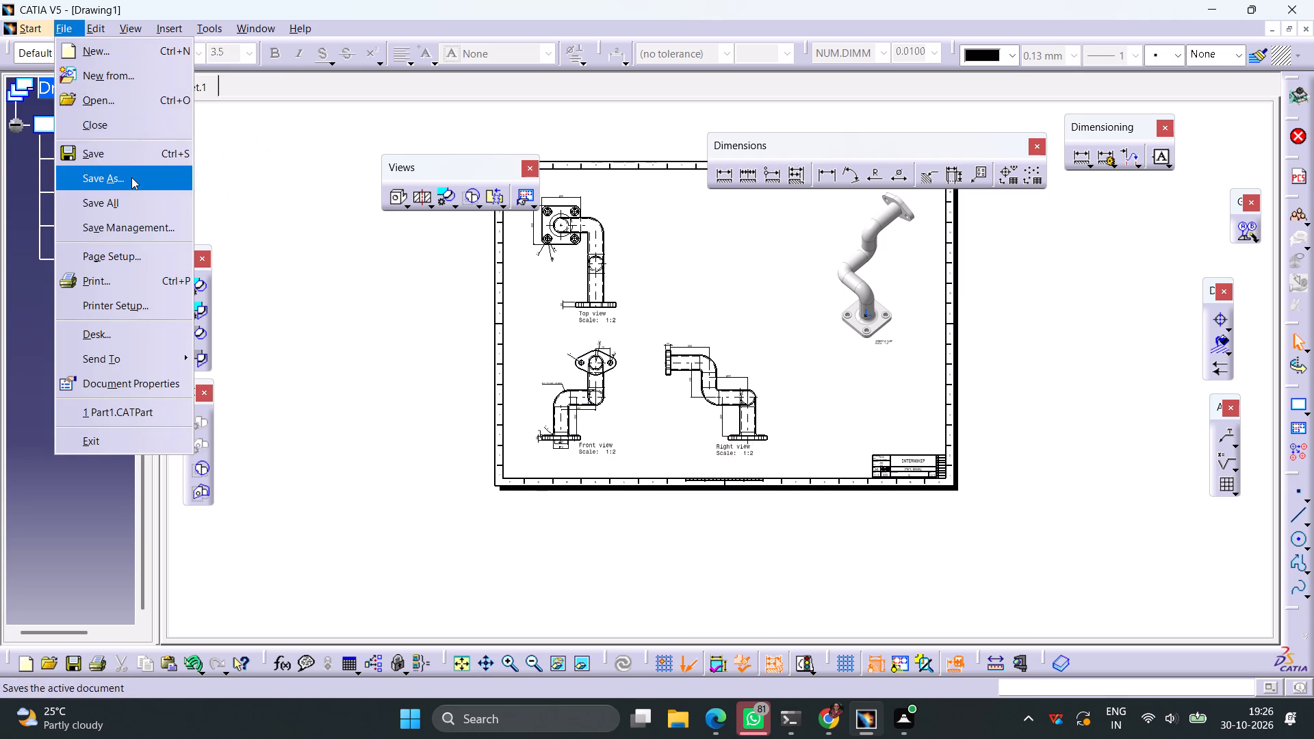
left_click(131, 177)
left_click(896, 494)
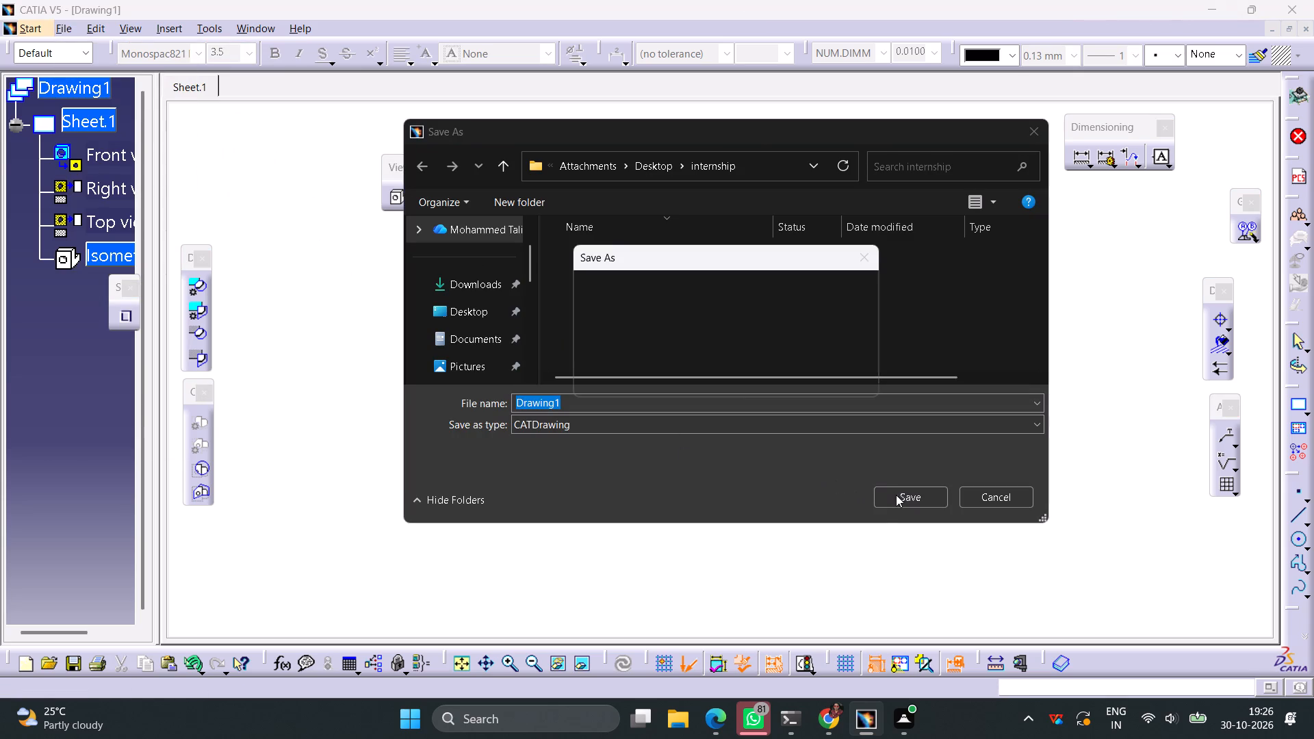
left_click(738, 381)
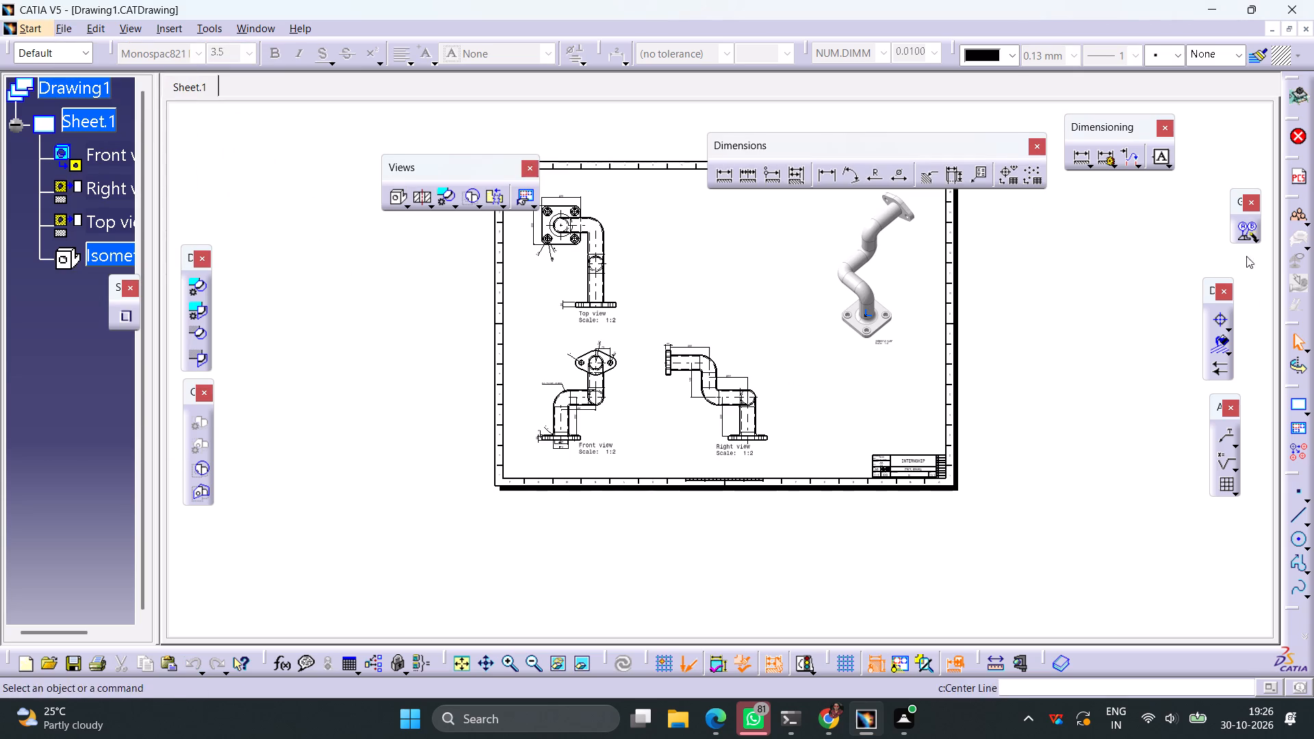
Close the drawing document and the Part1 document.
left_click(1305, 29)
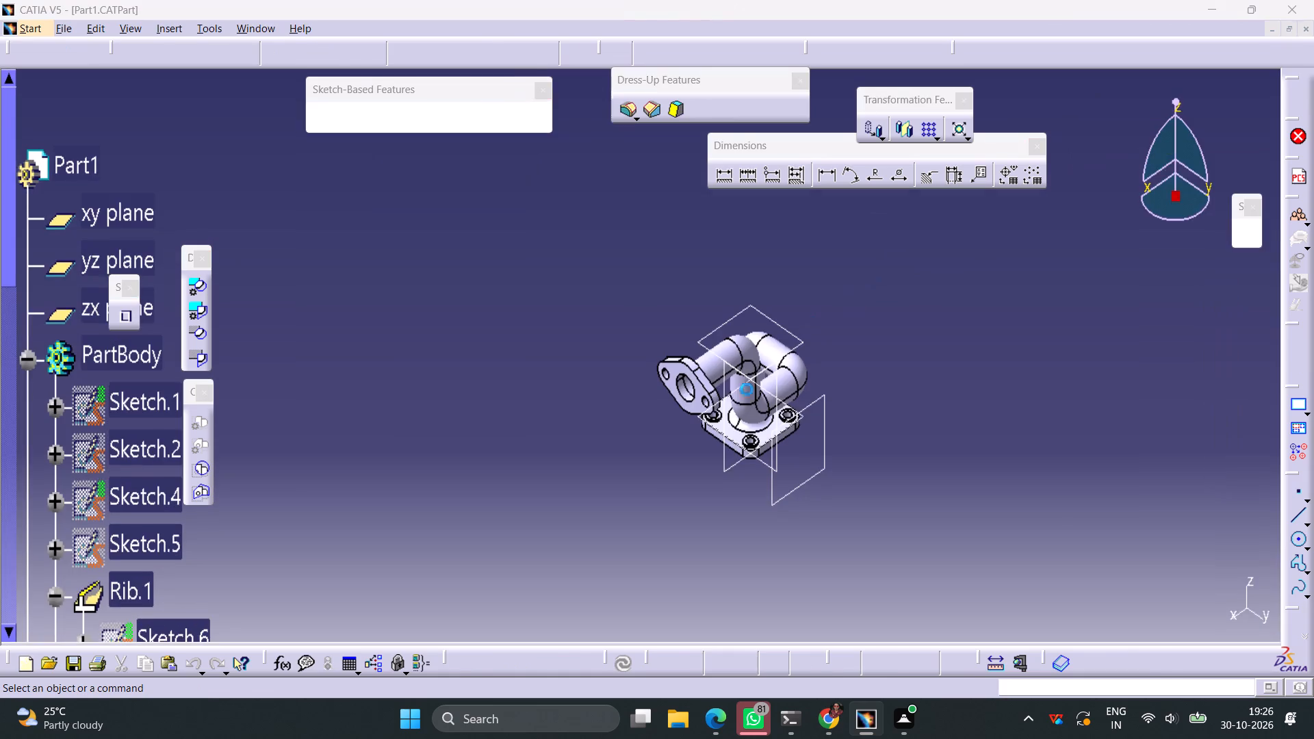
left_click(686, 395)
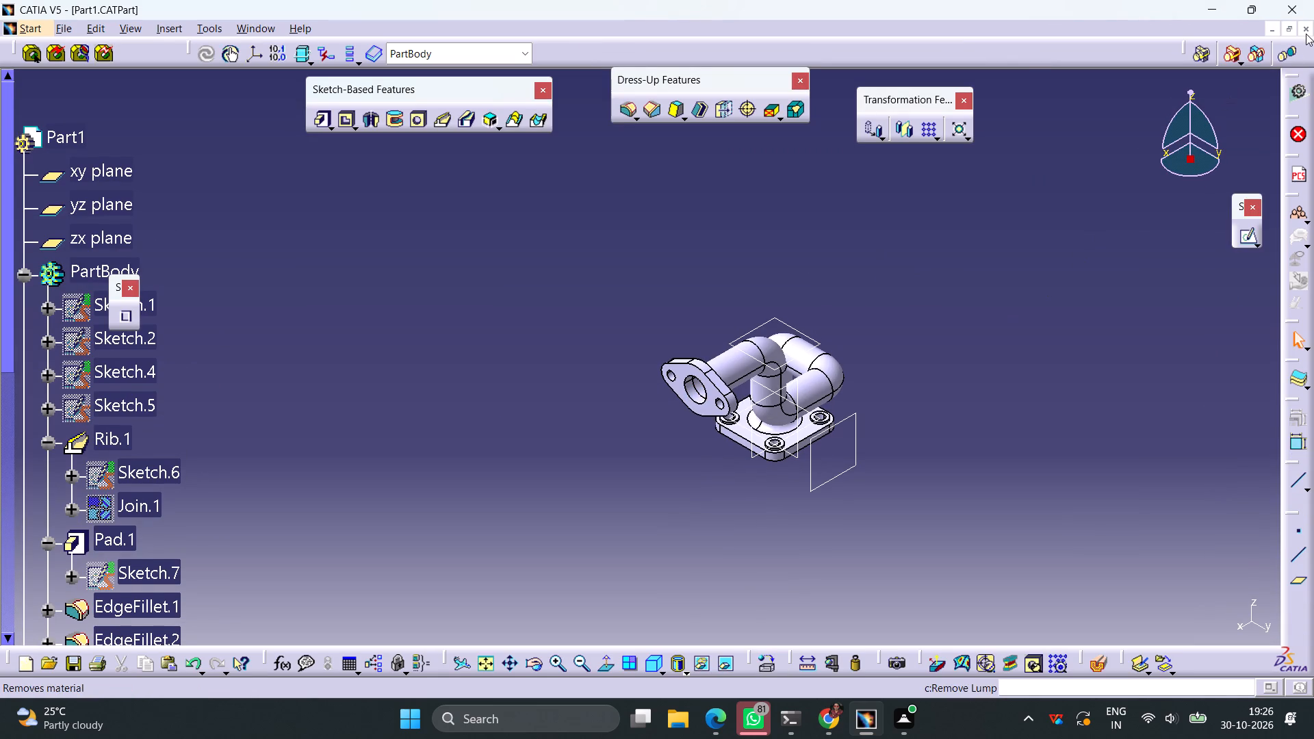
left_click(1304, 32)
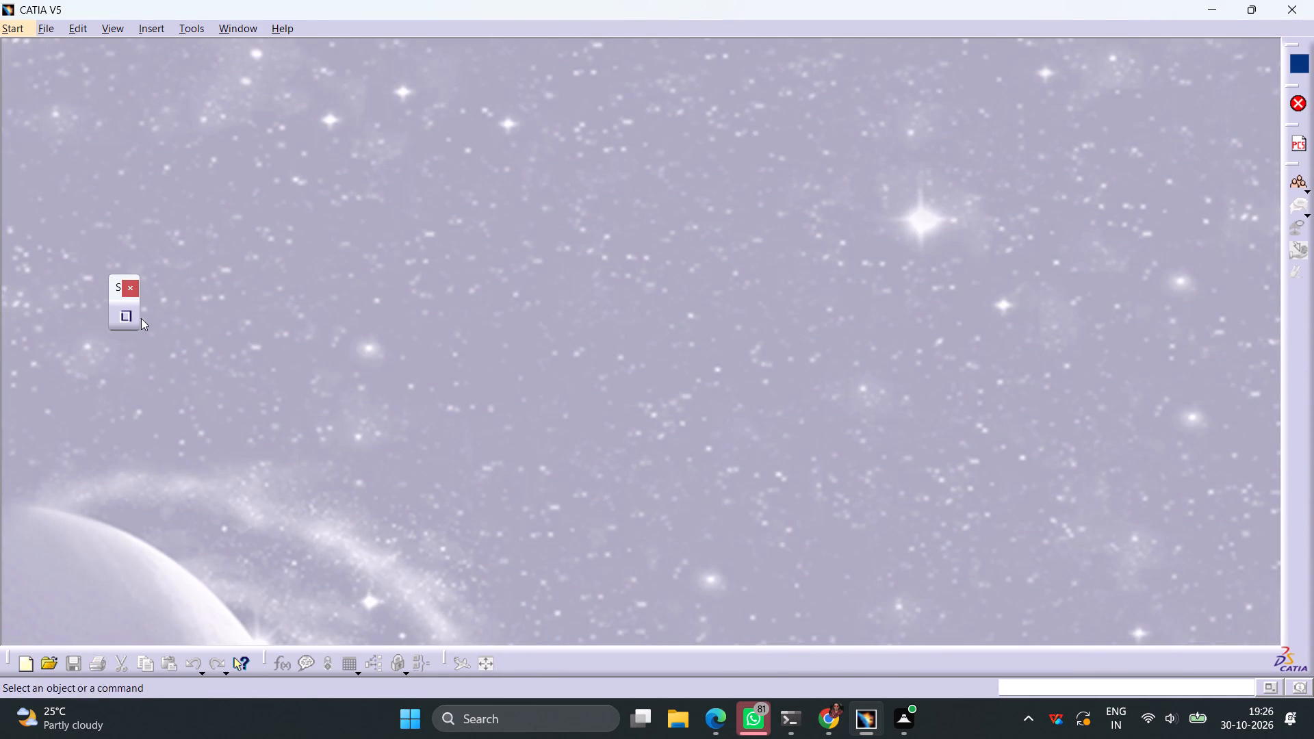
Stop the macro recording.
left_click(127, 317)
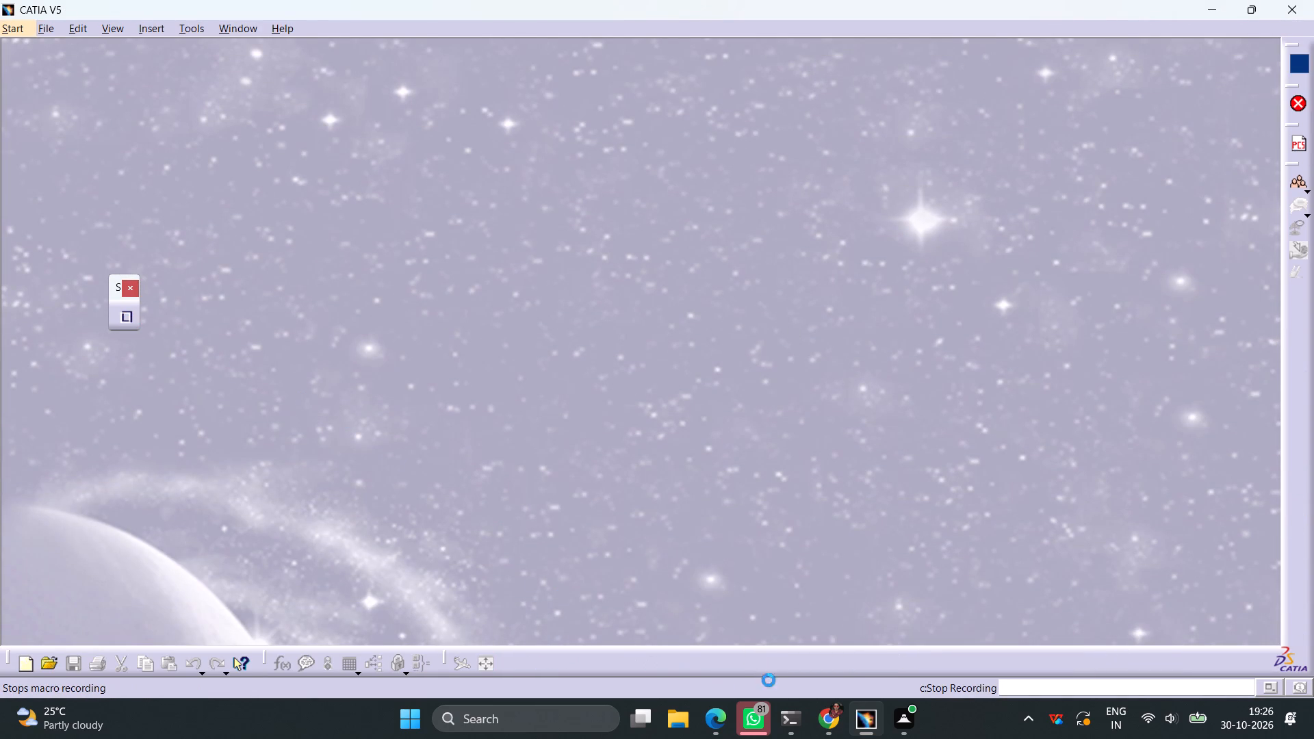